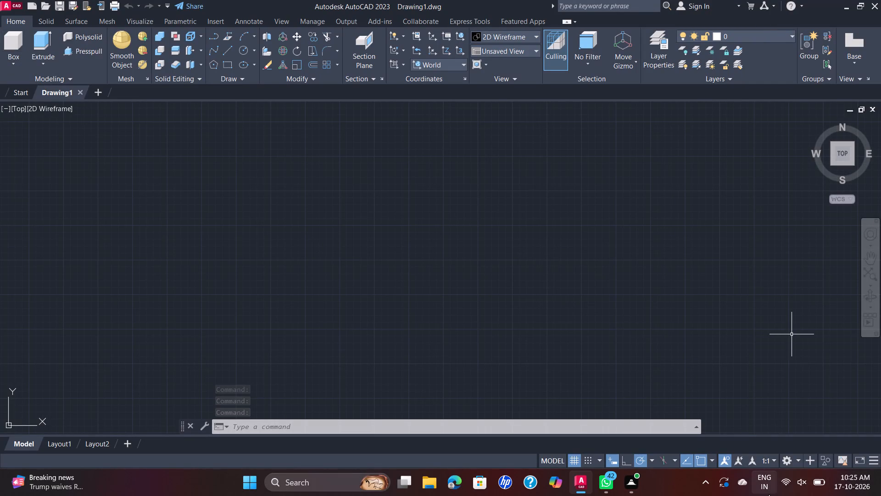
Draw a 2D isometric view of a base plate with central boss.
Switch the workspace to Drafting & Annotation.
click(782, 459)
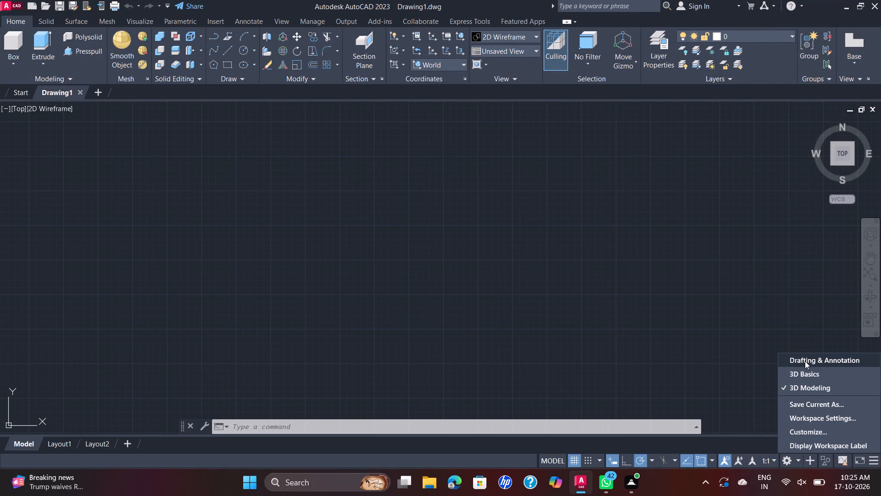
click(805, 361)
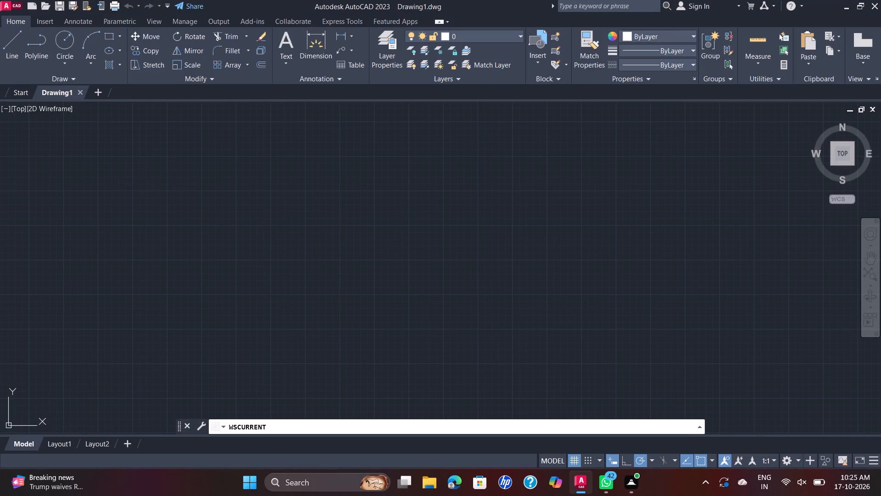
Configure the drawing units with a decimal length precision of 0.00, keeping millimeters as the insertion scale.
text(un)
key(Return)
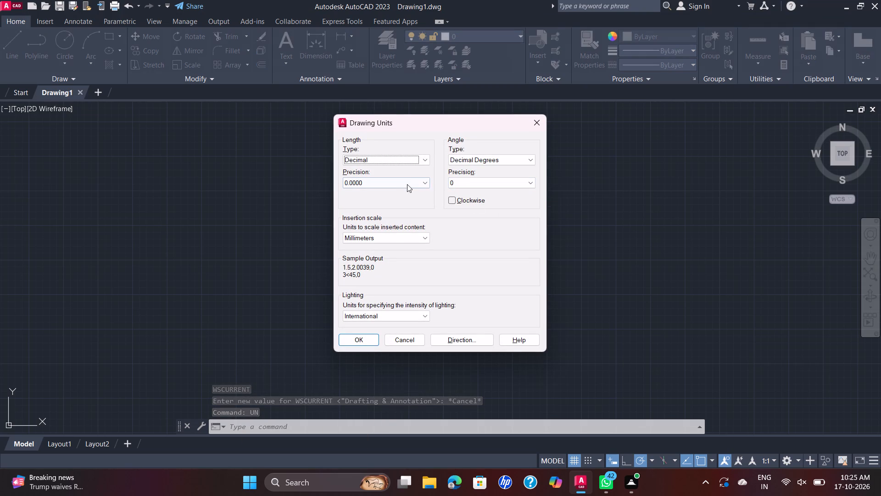
click(427, 185)
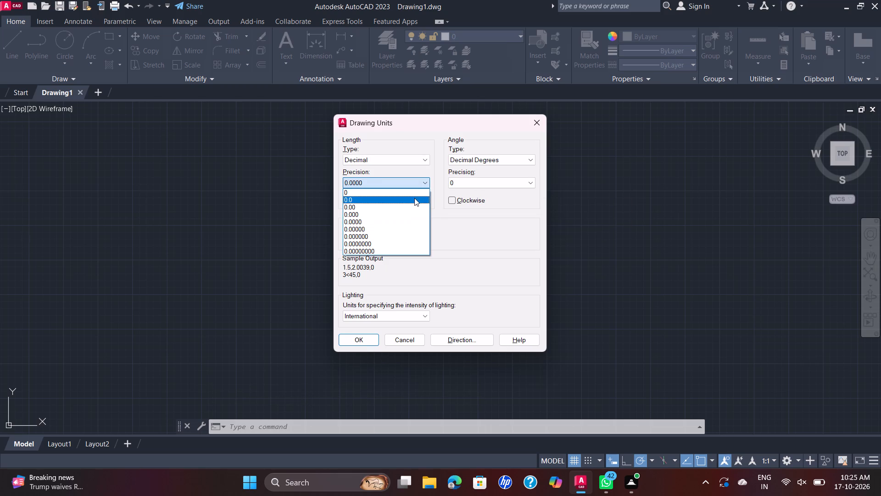
click(416, 205)
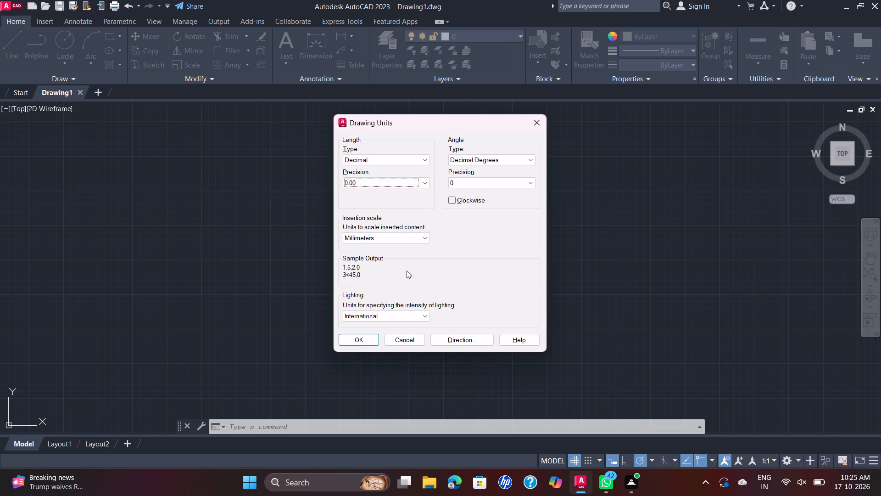
click(367, 340)
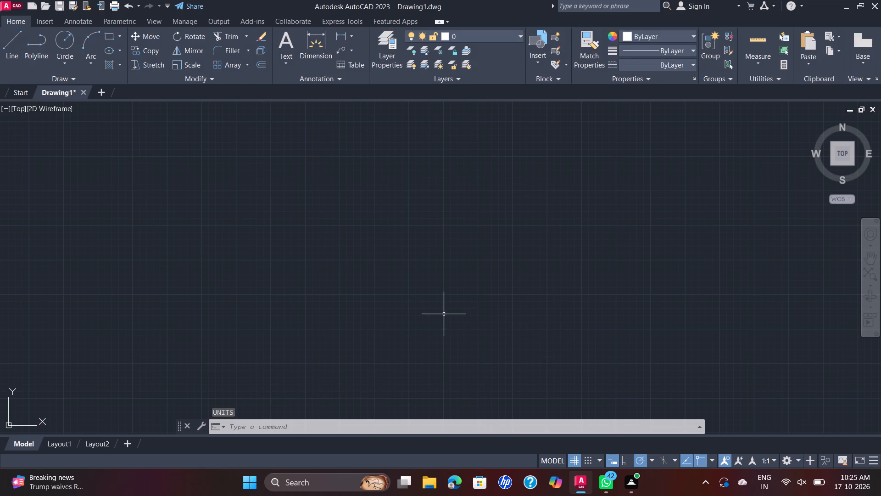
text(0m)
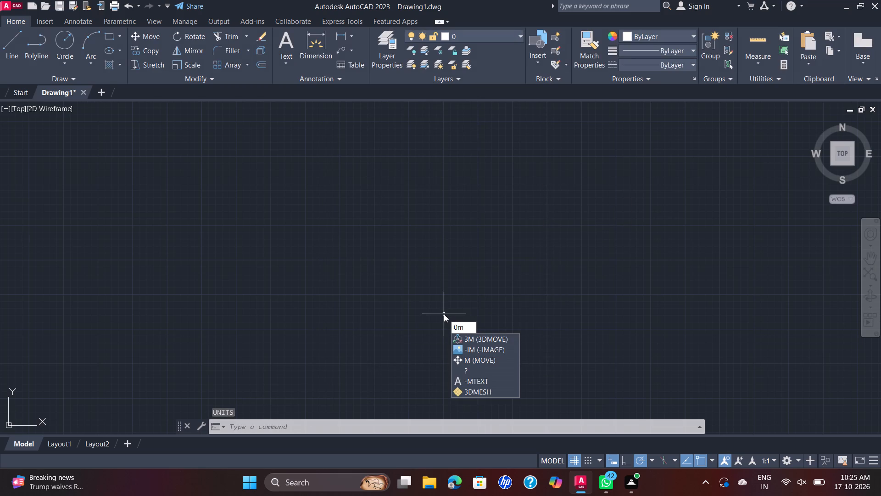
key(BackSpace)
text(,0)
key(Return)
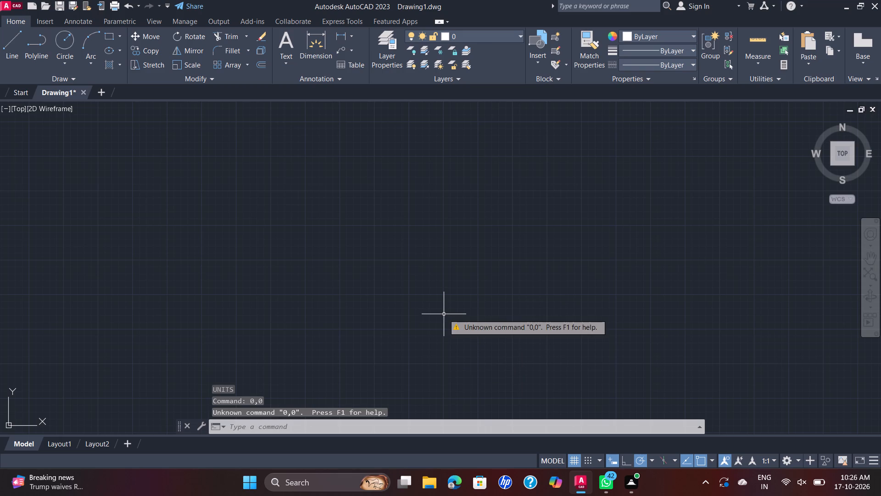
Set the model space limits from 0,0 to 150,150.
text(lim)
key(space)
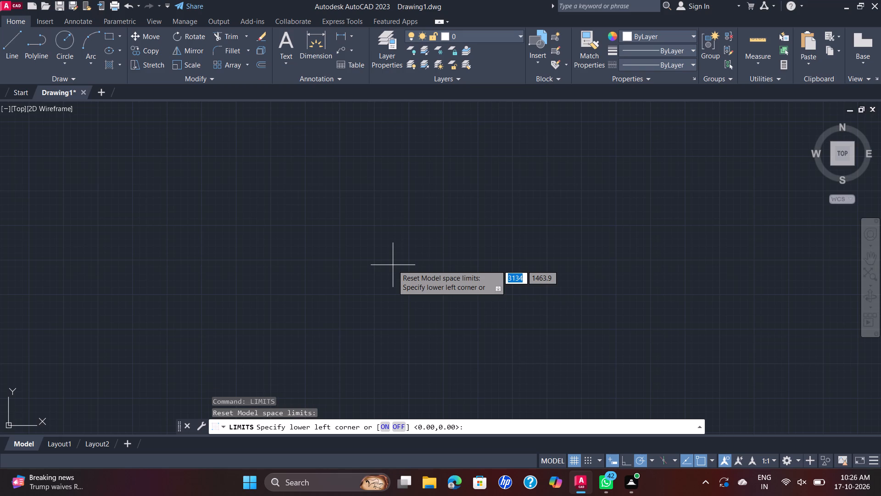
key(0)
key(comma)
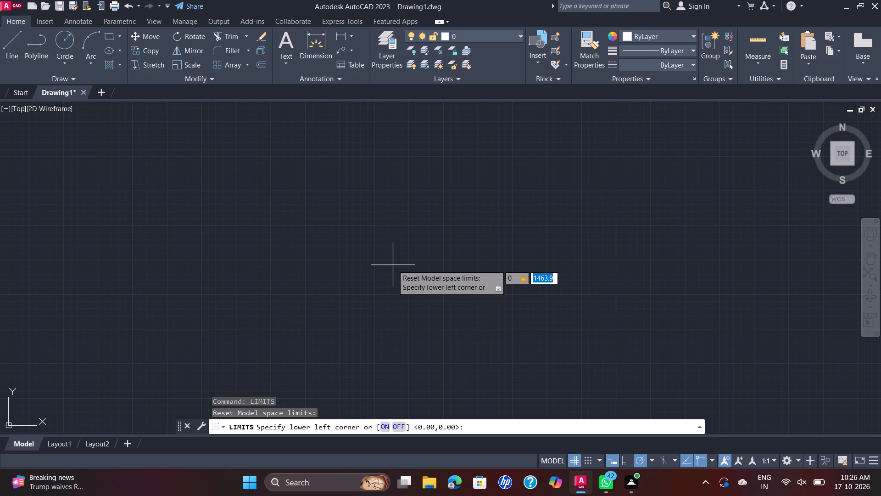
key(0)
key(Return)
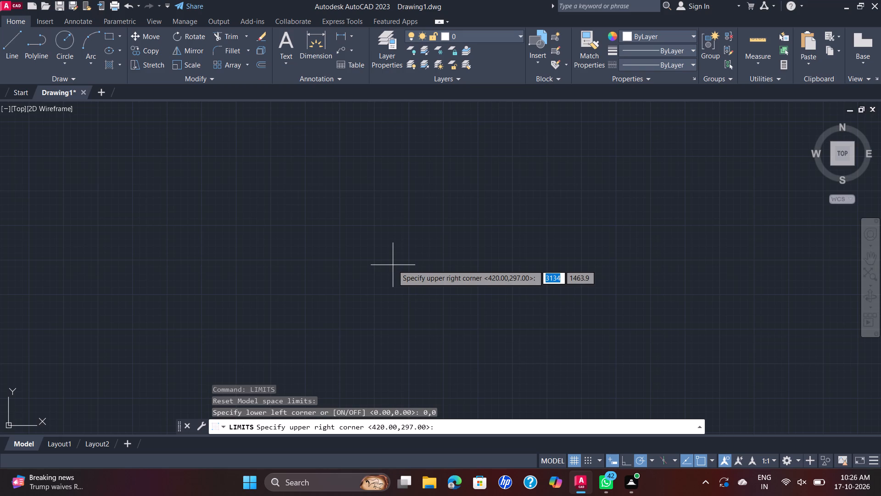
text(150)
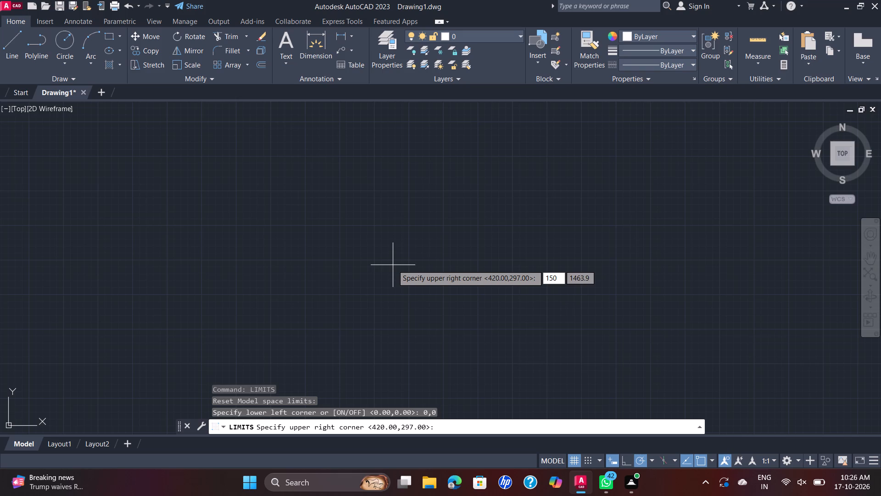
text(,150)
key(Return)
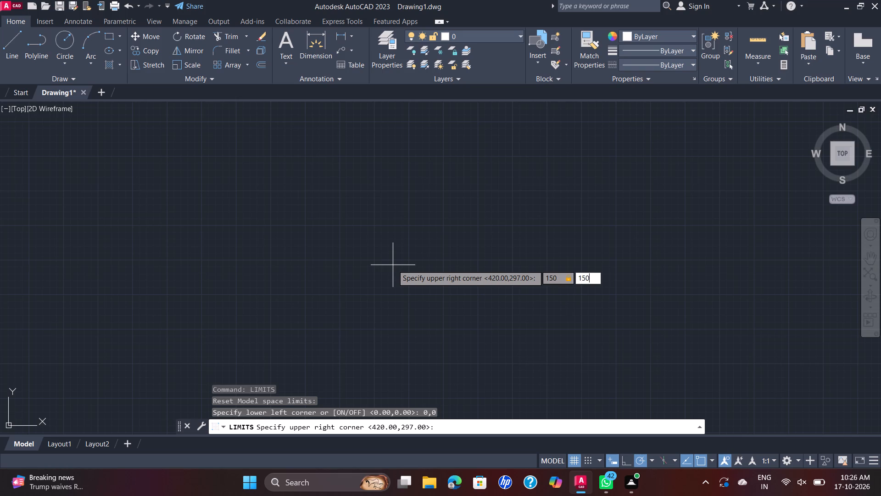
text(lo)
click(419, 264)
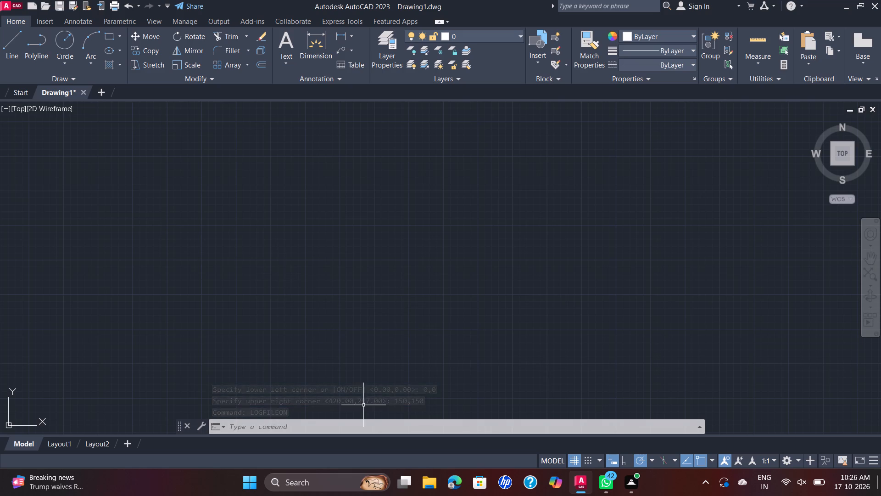
Turn on isometric drafting mode with the left isoplane.
click(661, 461)
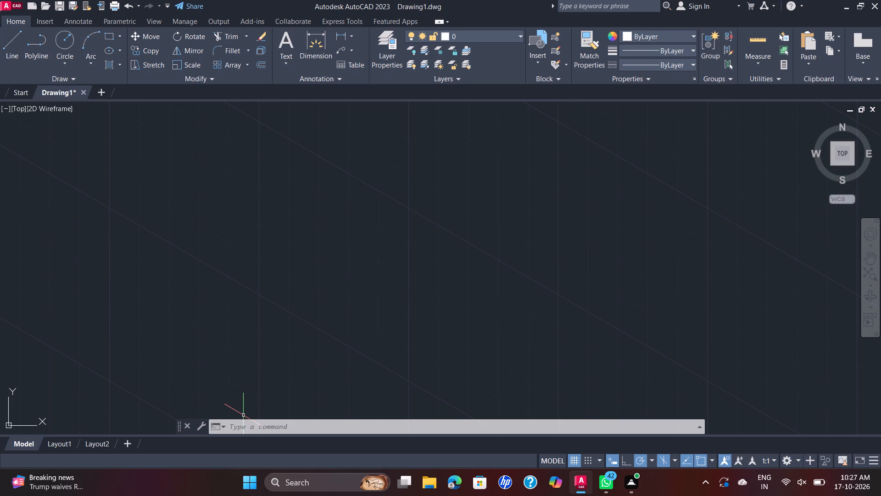
Set the model space limits from 0,0 to 250,250.
scroll(223, 457, down, 2)
text(LI,)
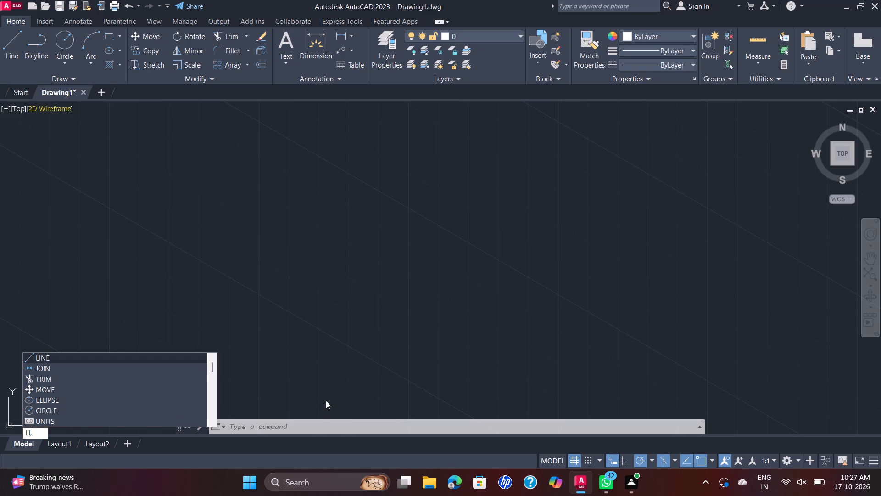
key(Escape)
key(l)
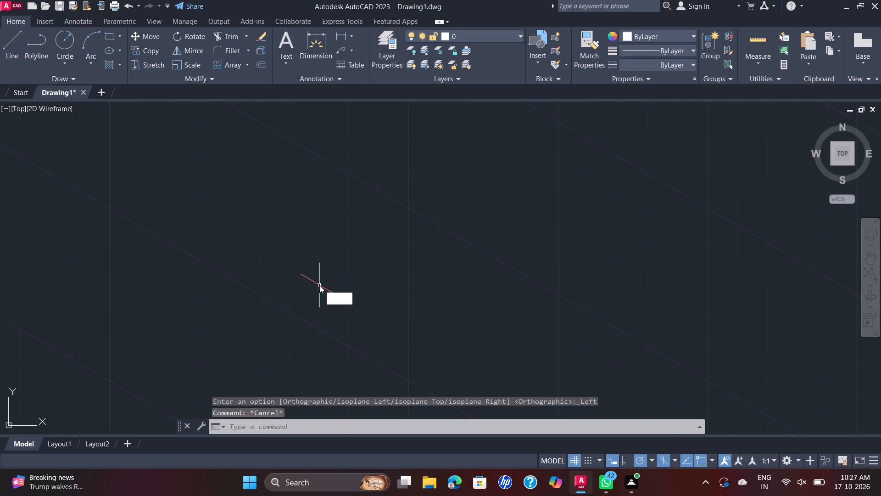
text(IM)
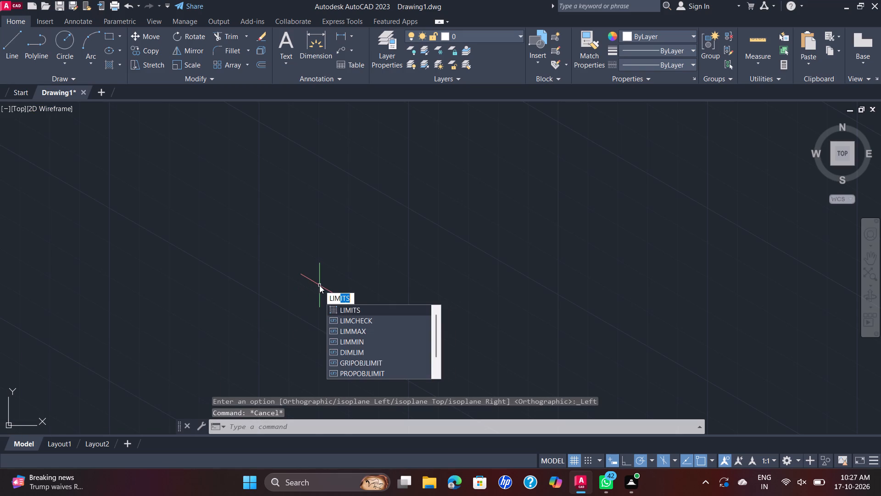
key(Return)
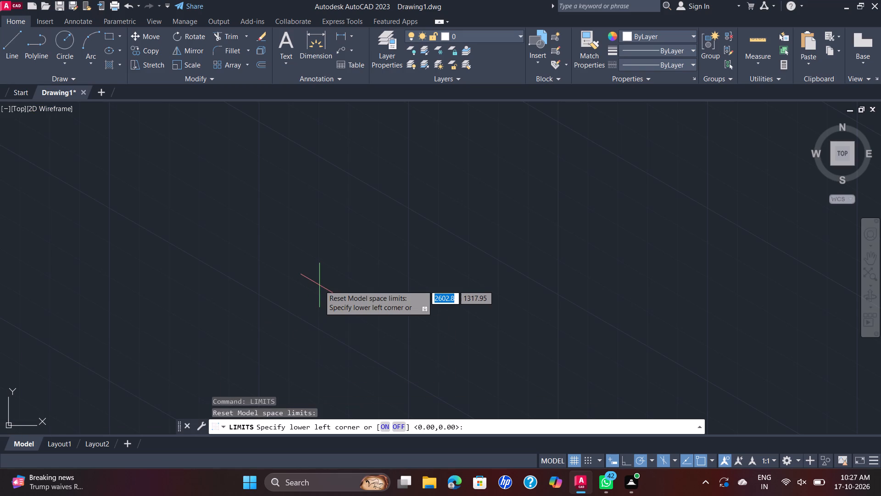
key(0)
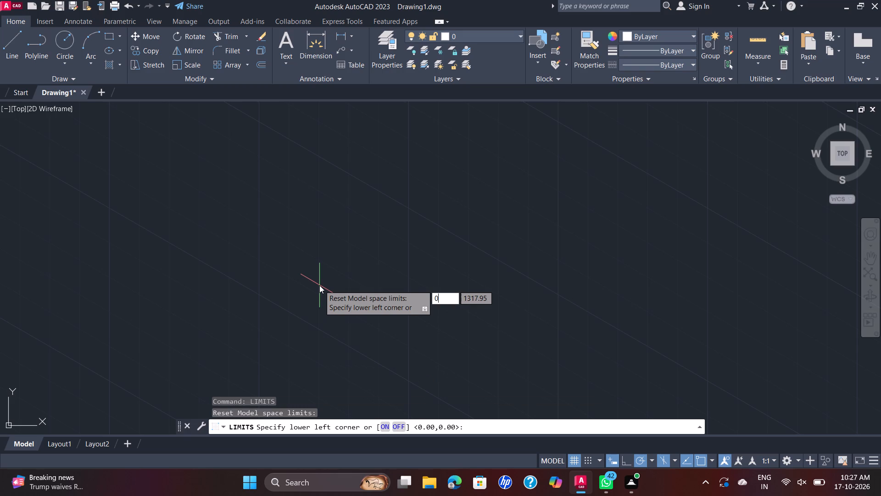
key(comma)
key(0)
key(Return)
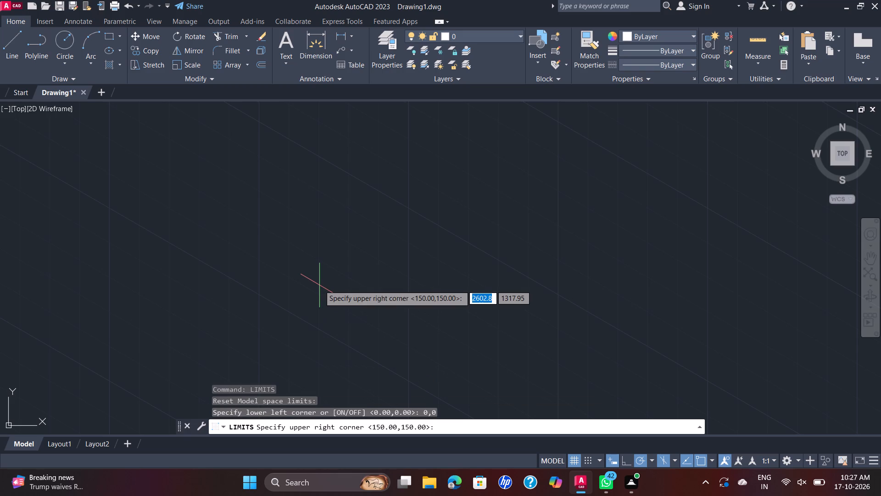
text(250)
key(comma)
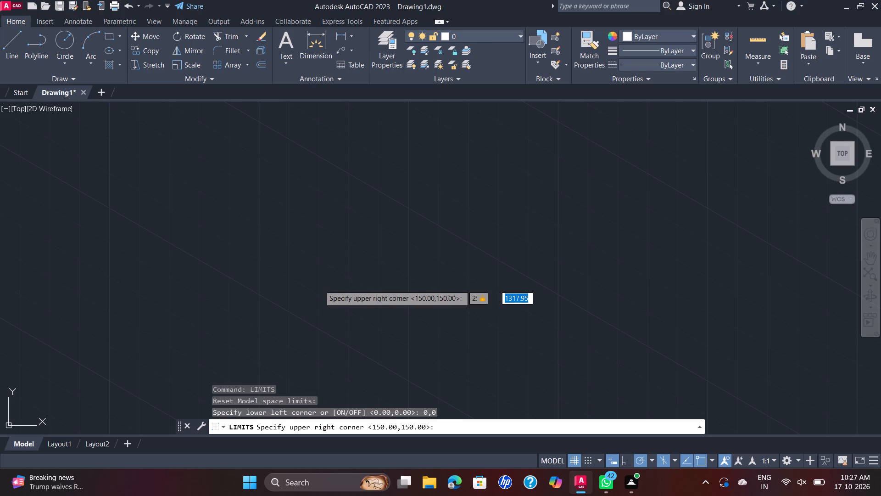
text(250)
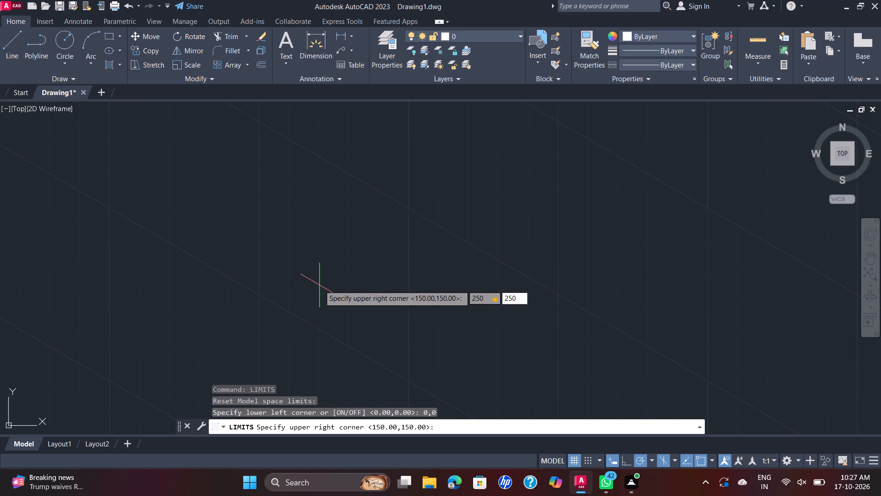
key(Return)
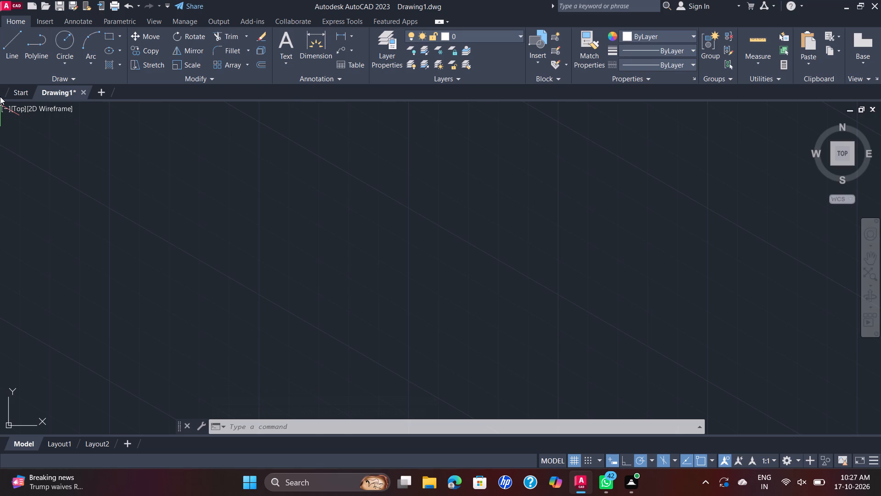
Draw a closed isometric rectangle with lines of 230 at 330°, 340 at 30° and 230 at 150°, returning to the start point.
click(9, 45)
click(258, 295)
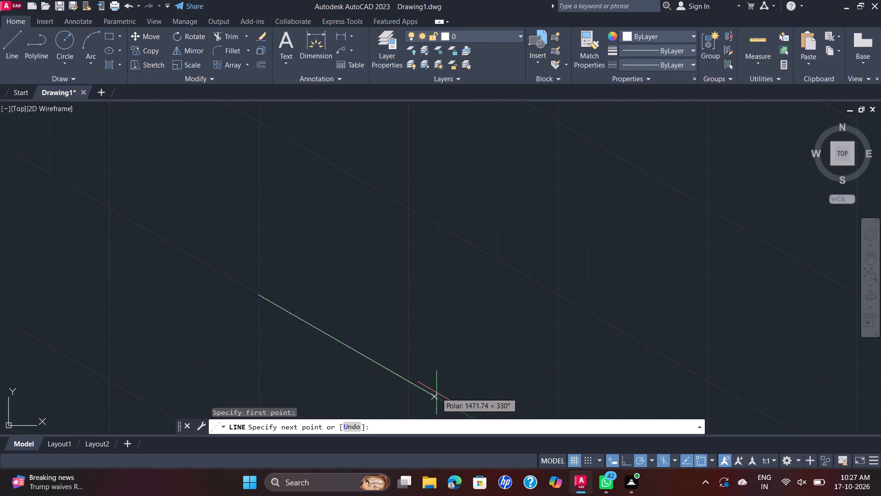
text(230)
key(Return)
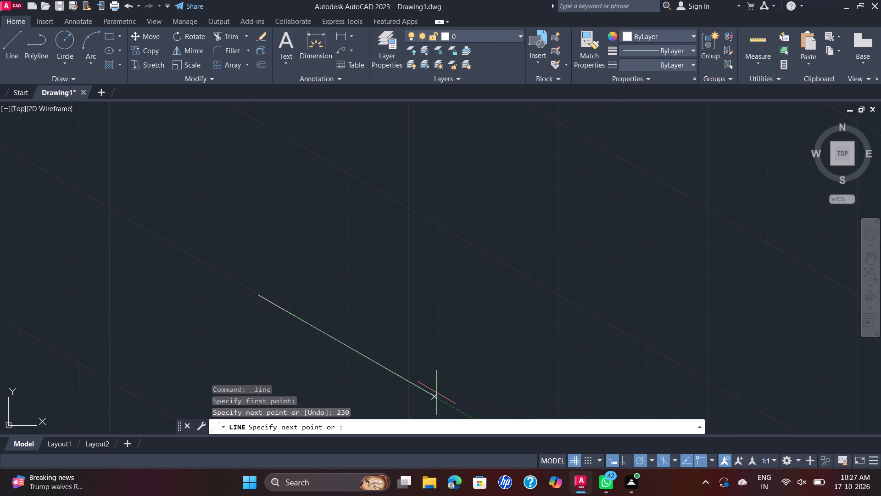
scroll(436, 393, up, 2)
scroll(62, 108, down, 3)
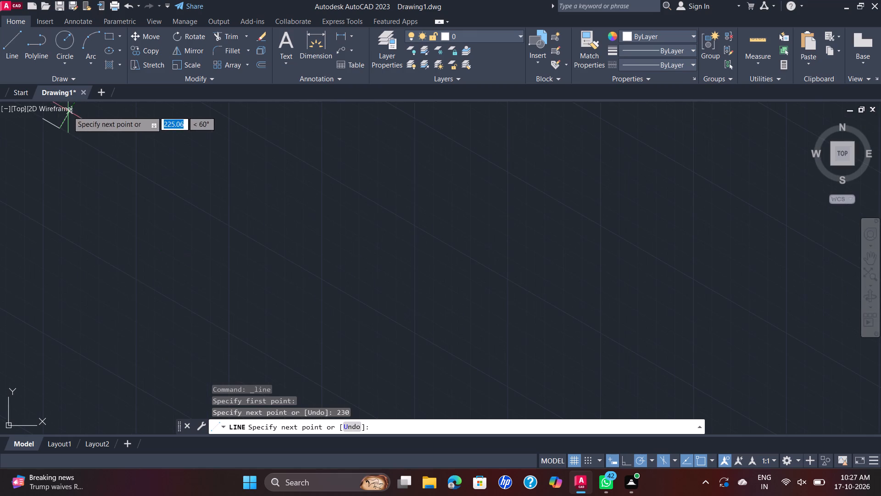
middle_drag(70, 116, 316, 344)
scroll(278, 376, up, 4)
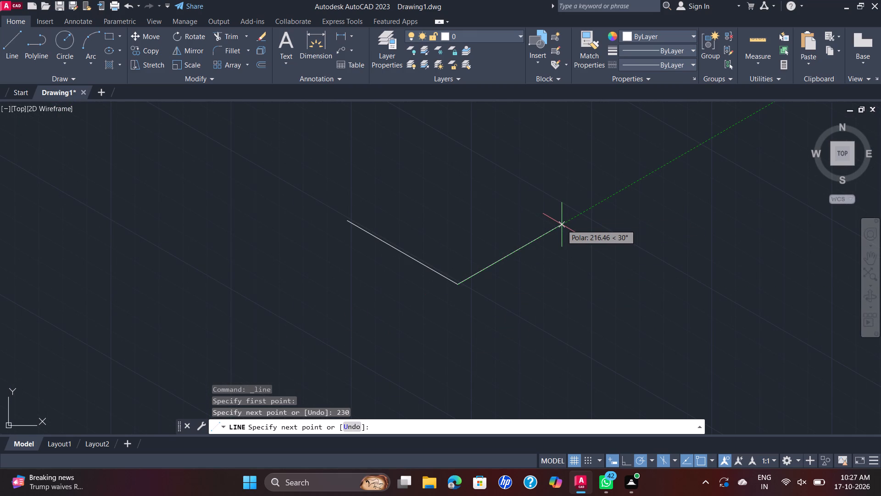
text(340)
key(Return)
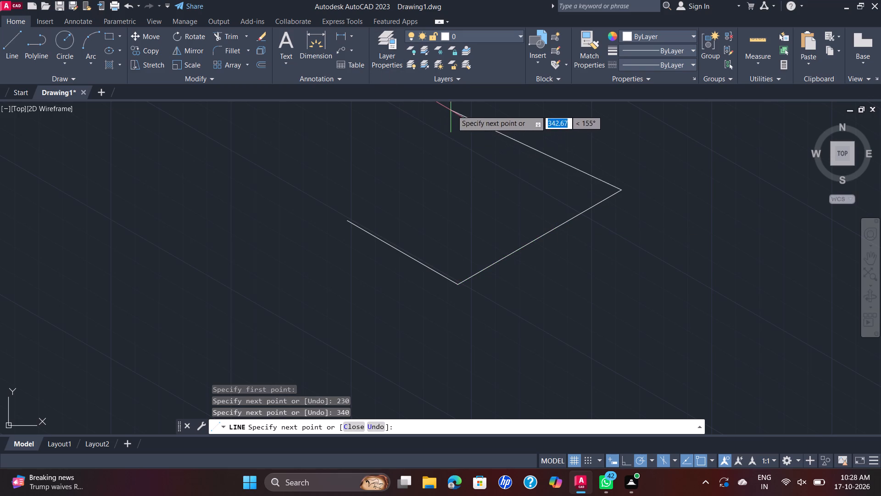
middle_drag(456, 116, 475, 197)
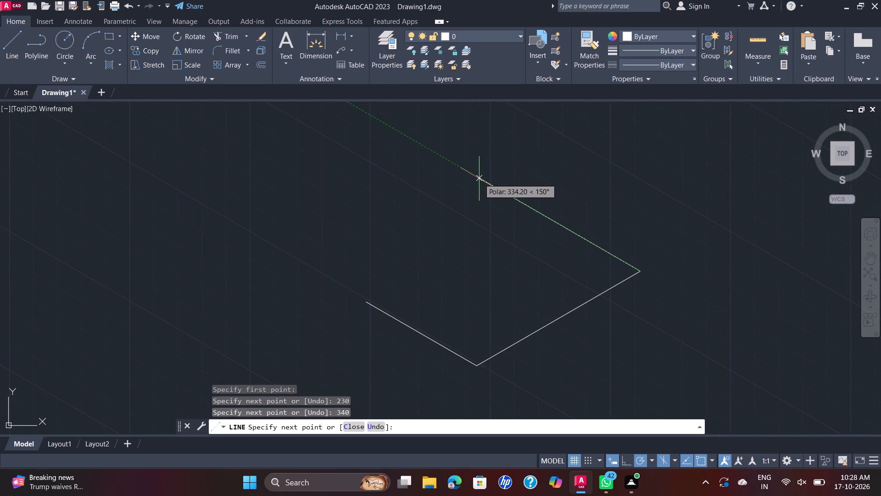
text(230)
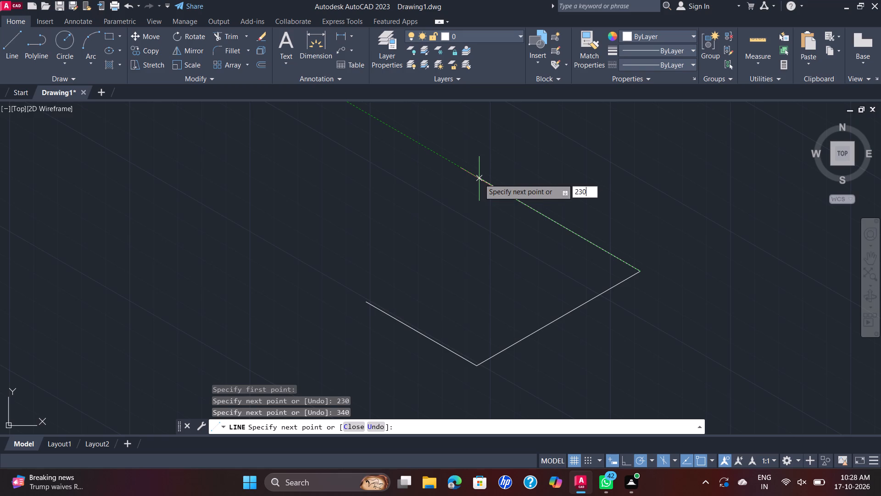
key(Return)
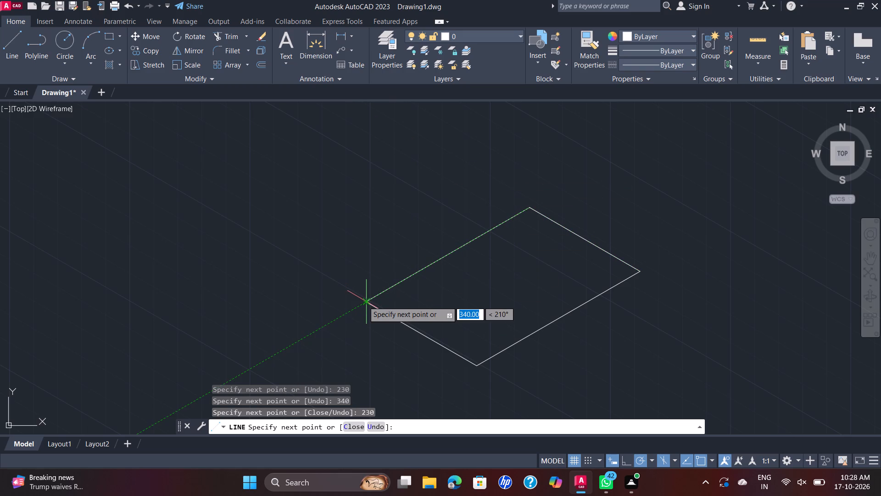
click(363, 301)
key(Escape)
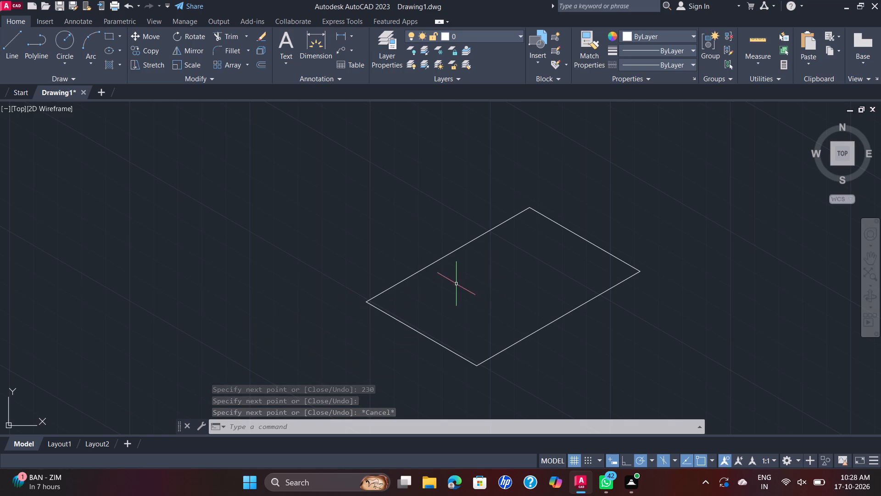
Delete the lower-right 340 edge of the isometric base rectangle.
middle_drag(422, 284, 434, 250)
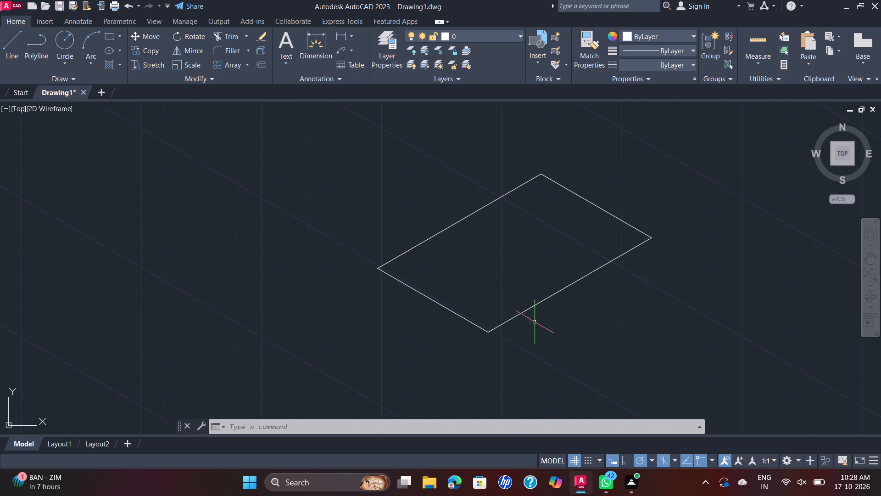
click(528, 307)
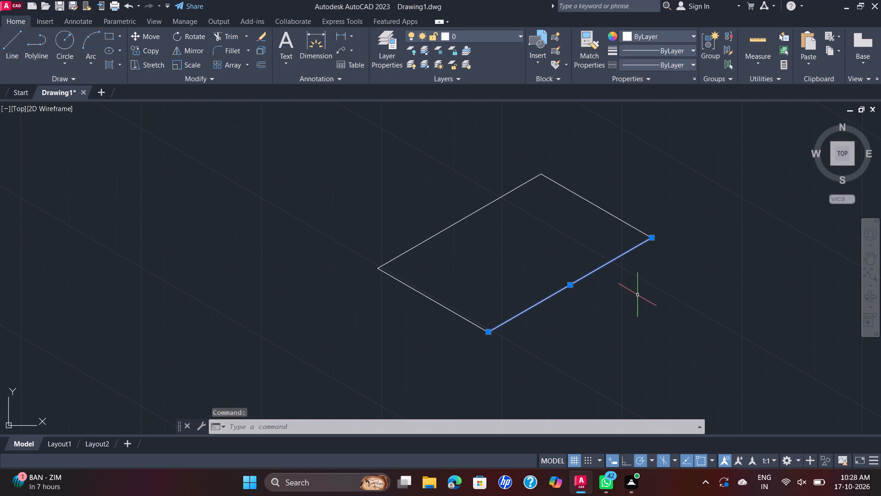
key(Delete)
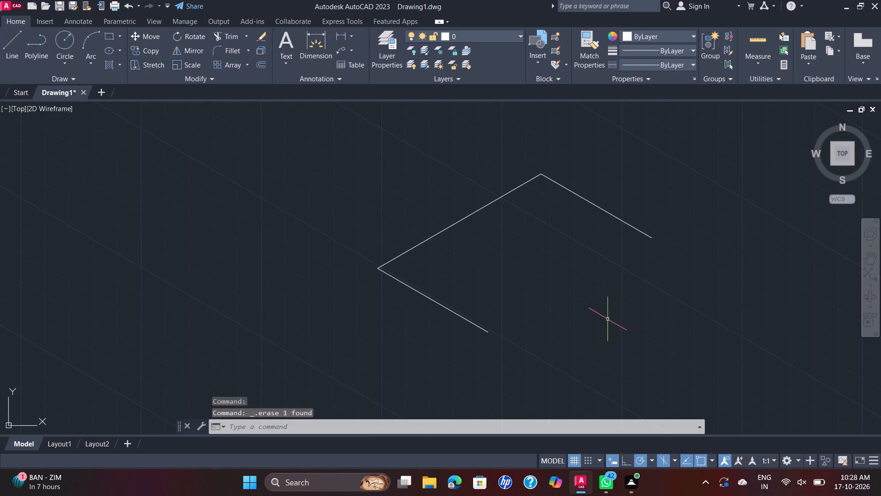
Calculate 340-220 with the quick calculator.
key(ctrl+8)
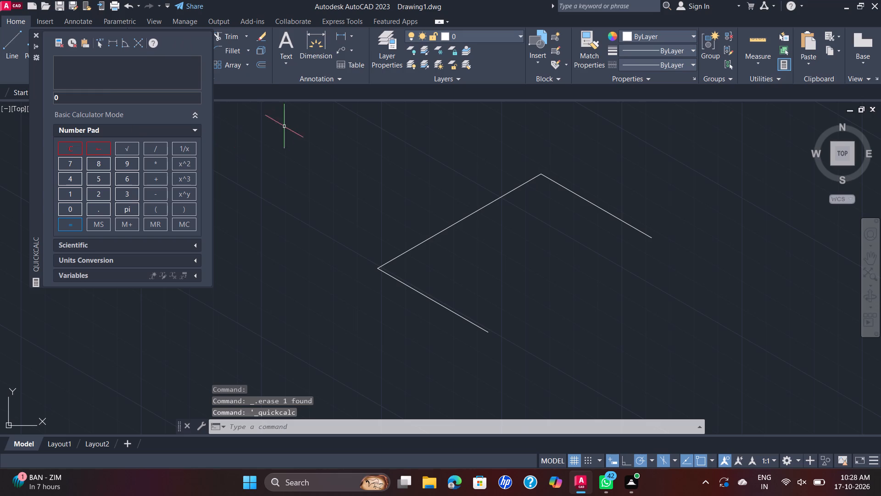
click(106, 99)
key(BackSpace)
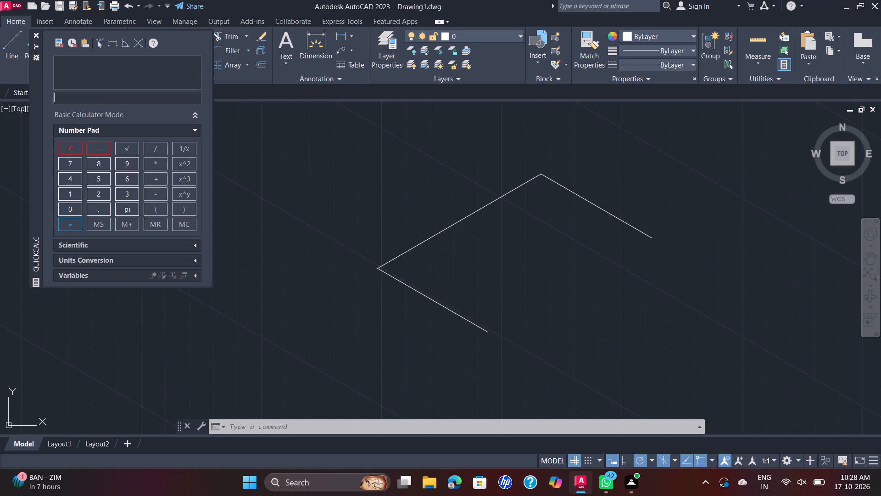
text(340)
key(minus)
text(22)
key(0)
key(Return)
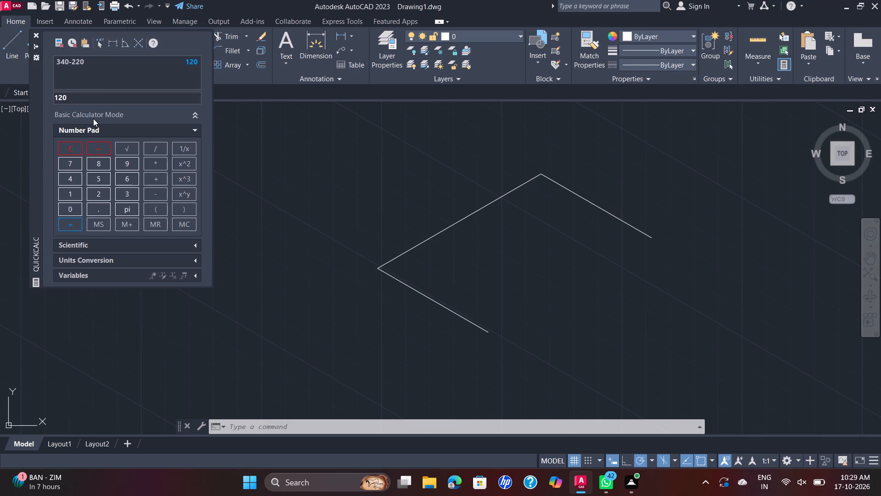
click(253, 139)
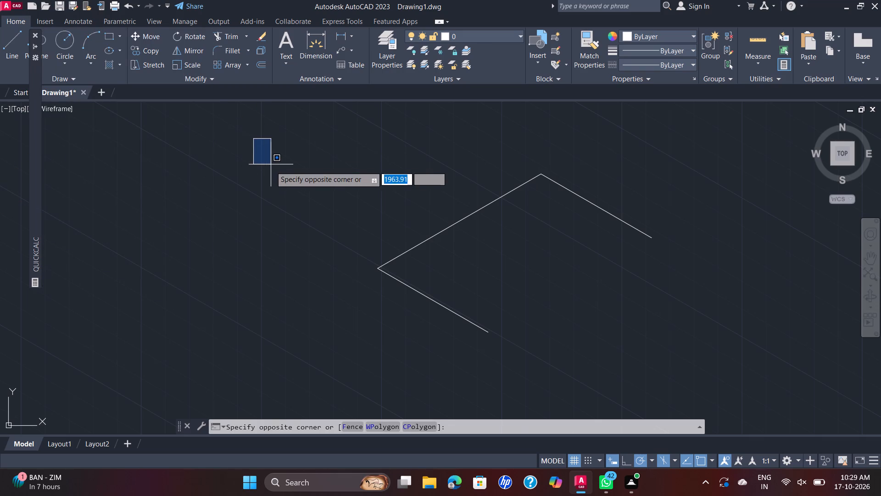
key(Escape)
Redraw the open base edge from its lower corner with lines 60 at 30°, 15 up, 220 at 30°, 15 down, ending at the right corner.
click(4, 43)
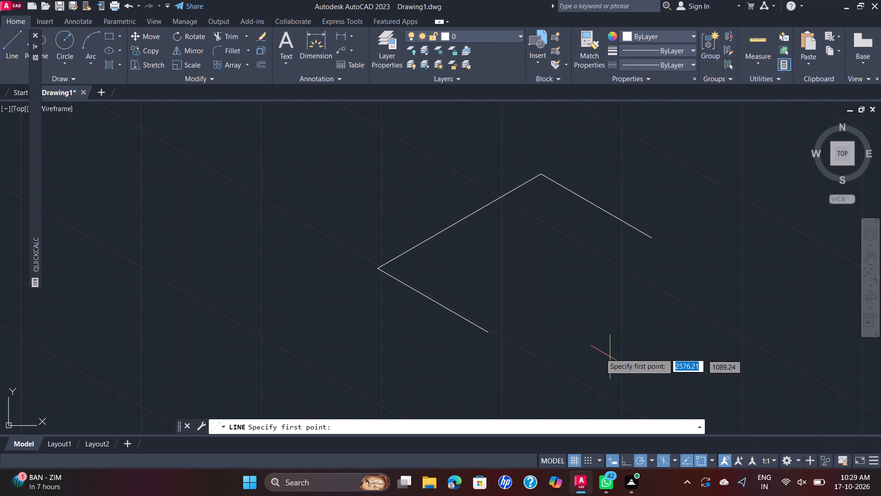
click(489, 334)
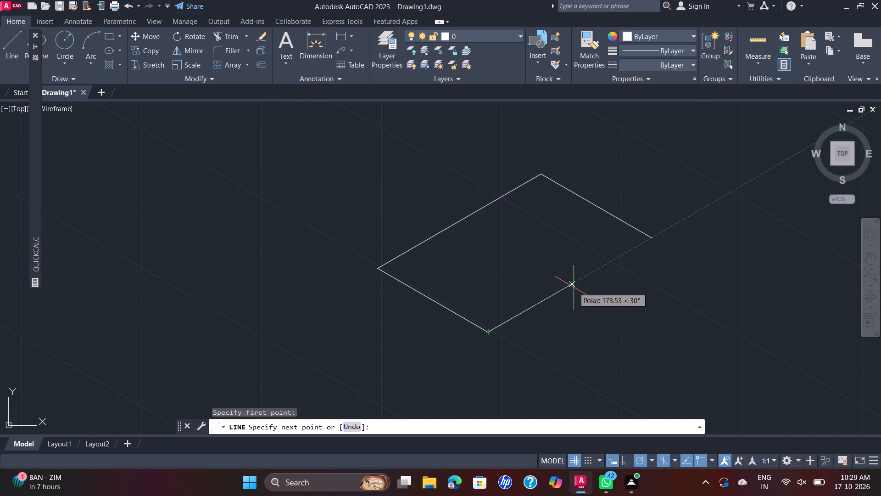
text(60)
key(Return)
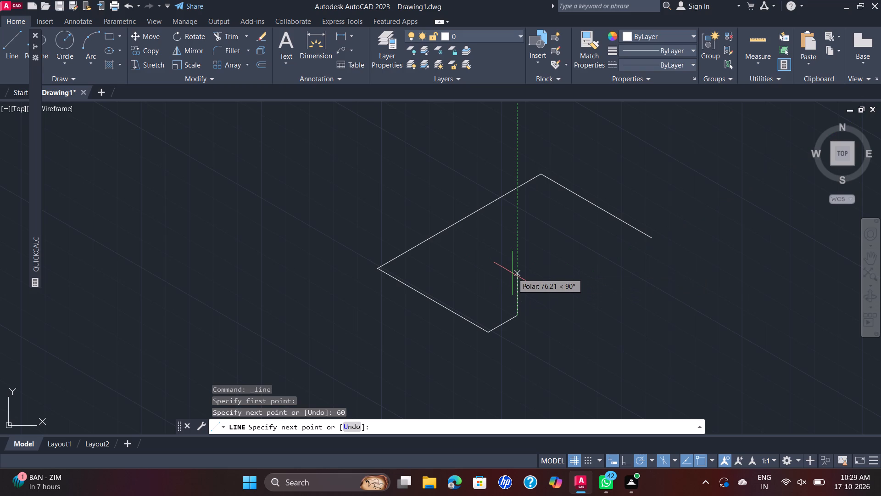
text(15)
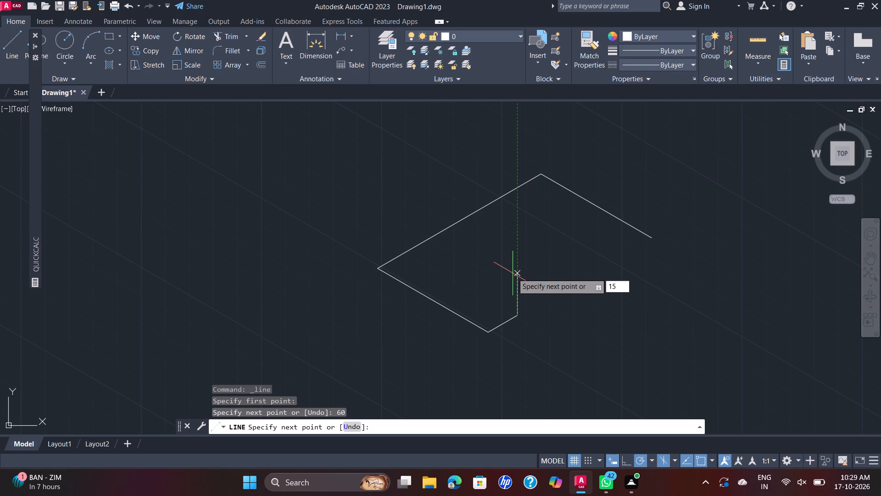
key(Return)
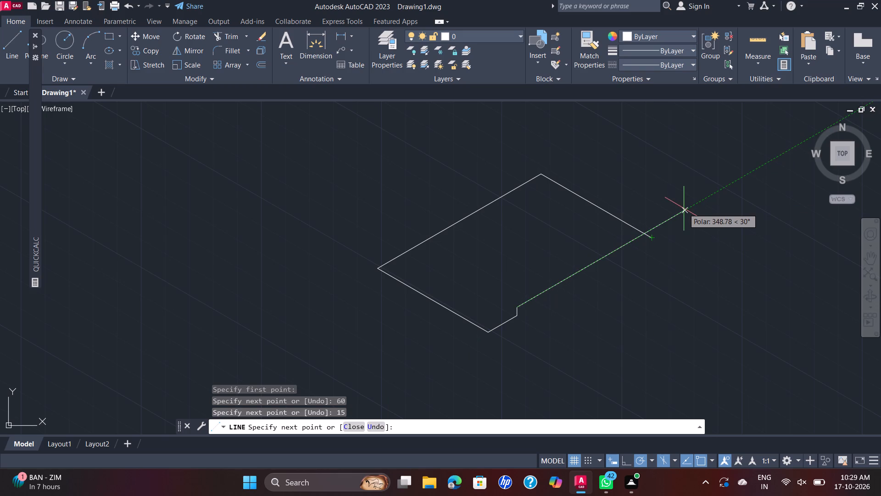
text(220)
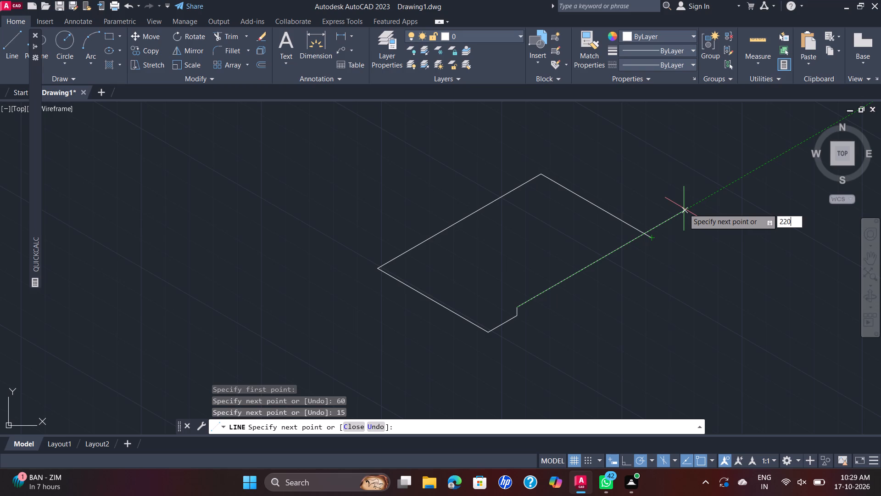
key(Return)
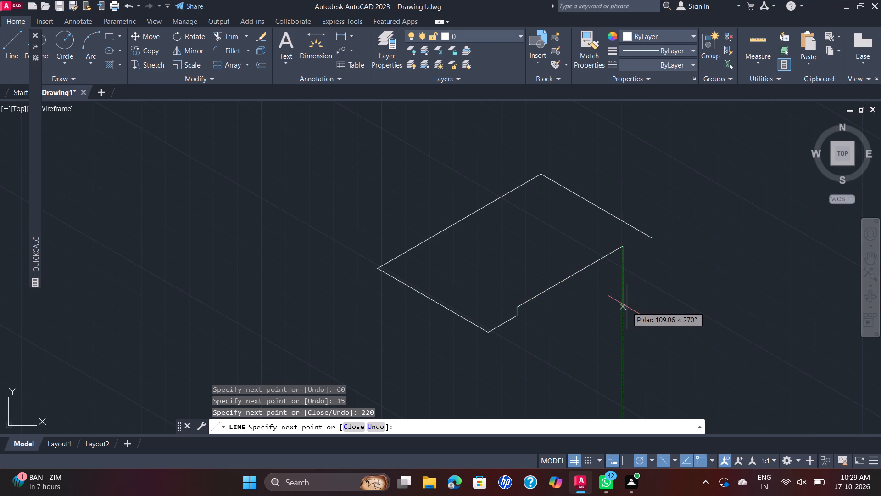
text(15)
key(Return)
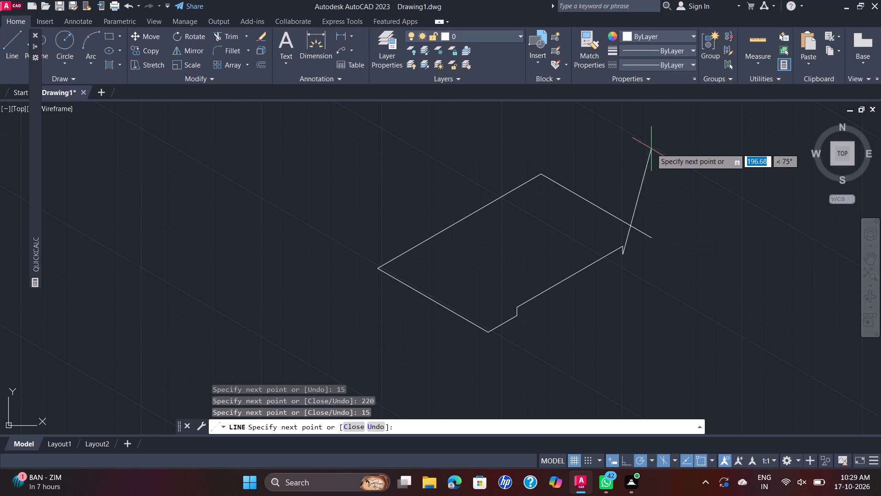
click(649, 237)
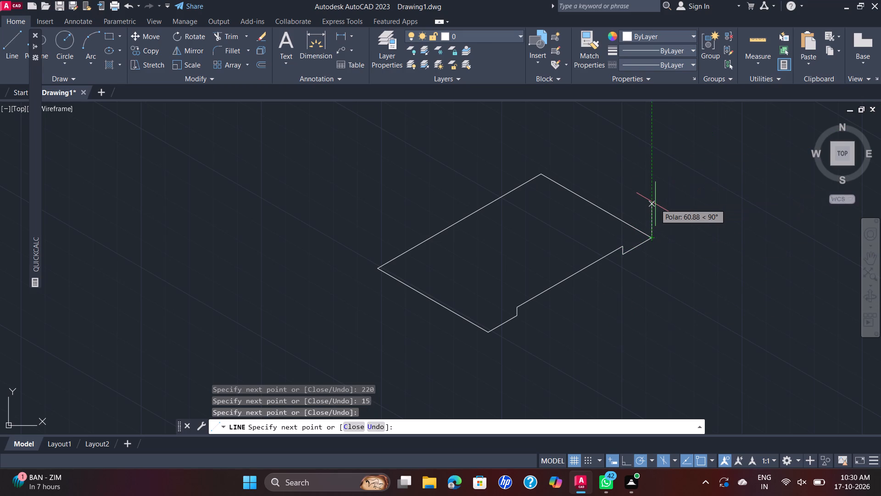
From the base's right corner, draw lines 45 up, 230 at 150°, 340 at 210° and 230 at 330°, closing at the top of the vertical.
text(45)
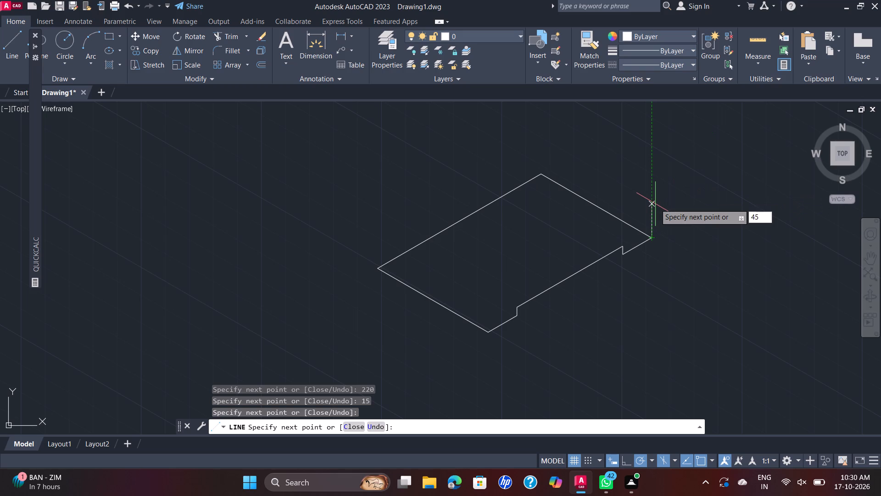
key(Return)
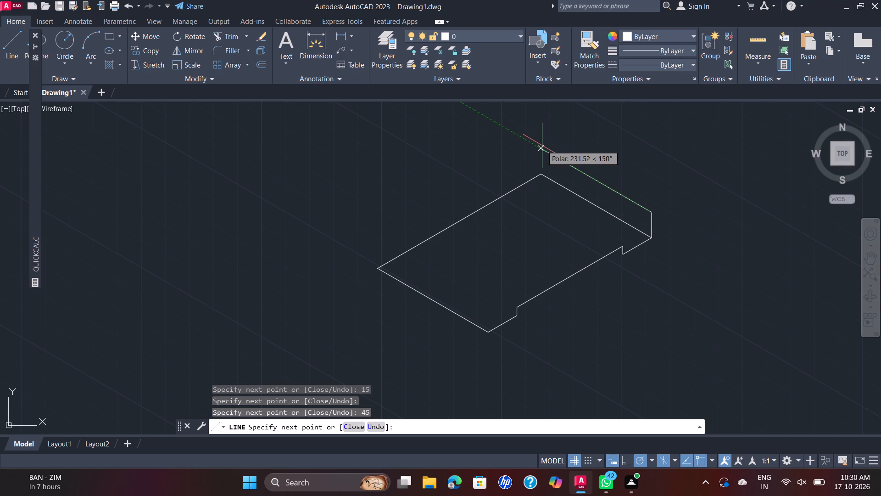
key(2)
key(3)
key(0)
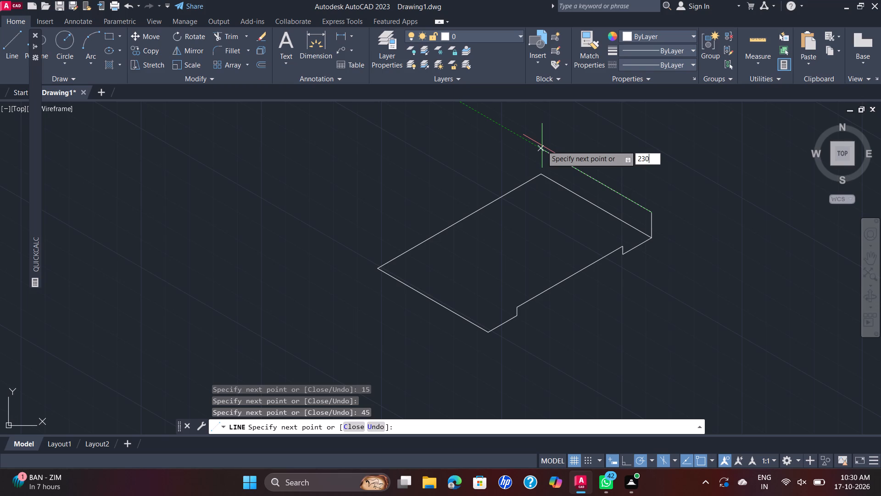
key(Return)
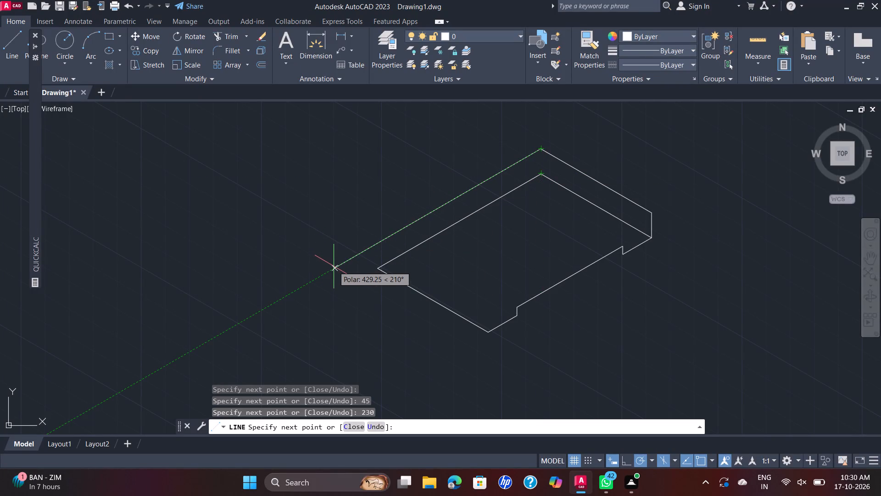
text(340)
key(Return)
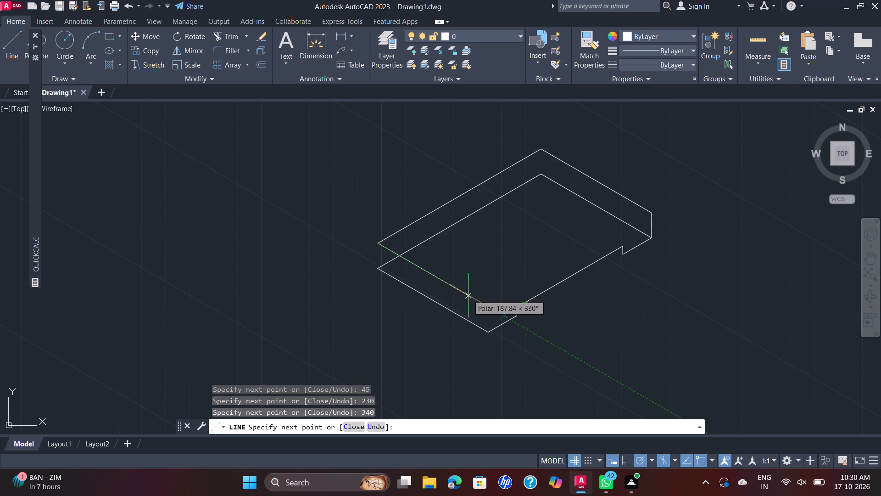
key(2)
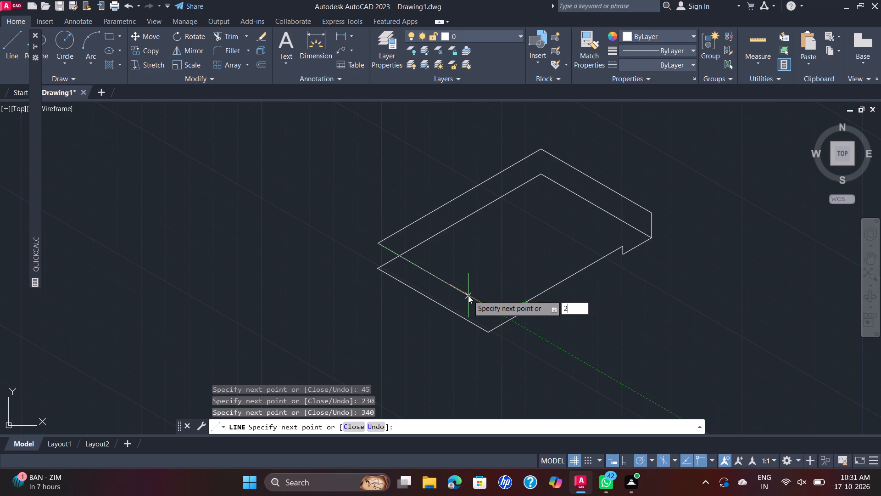
key(3)
key(0)
key(Return)
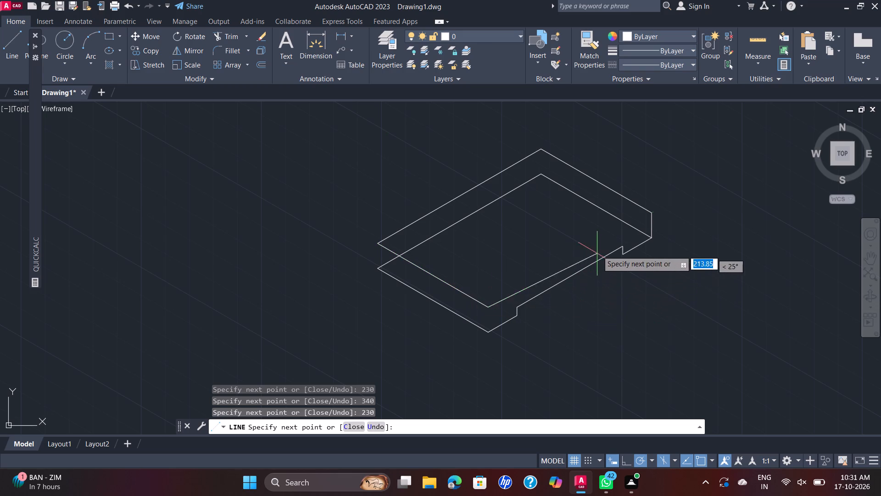
click(651, 214)
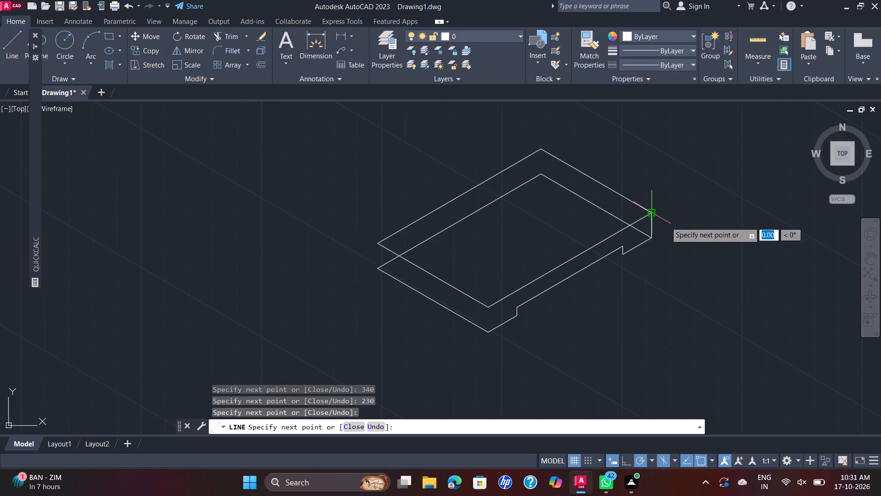
key(Escape)
Fillet the left and front corners of the block's top outline with radius 15.
key(f)
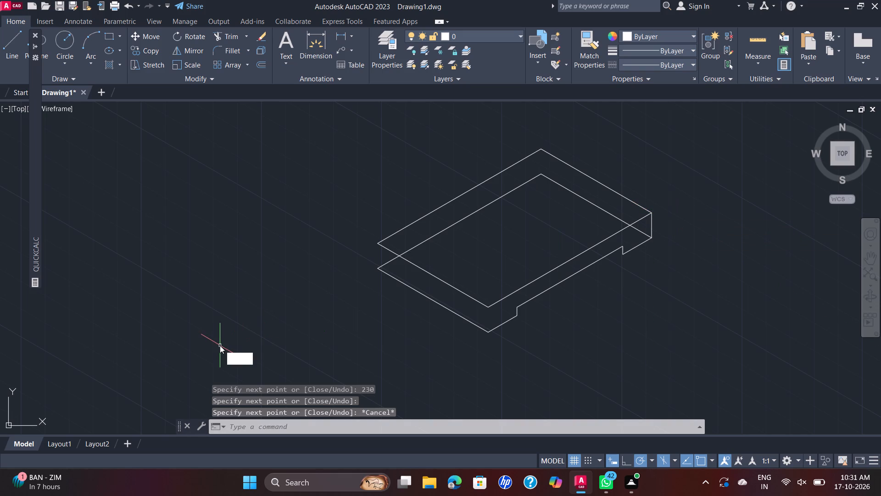
key(Return)
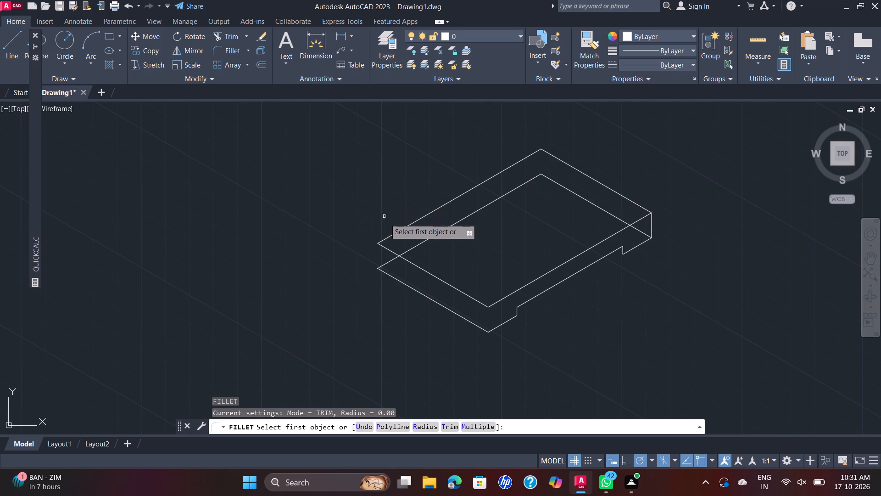
click(399, 229)
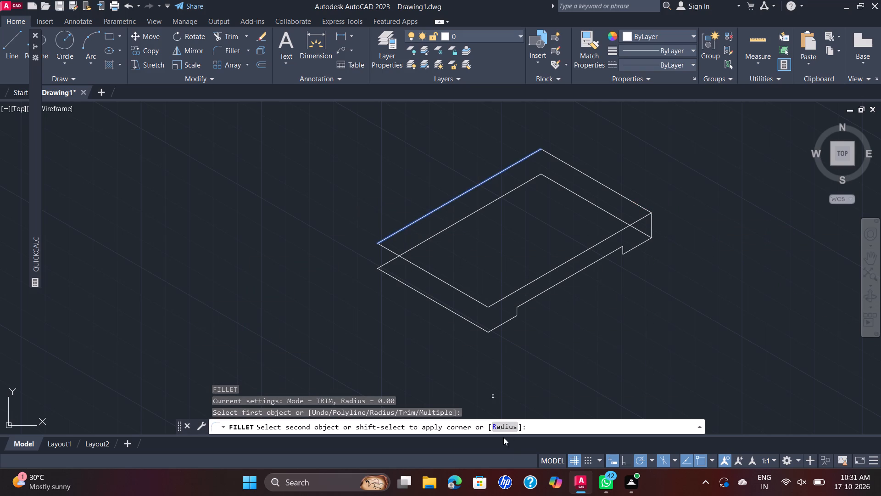
click(504, 423)
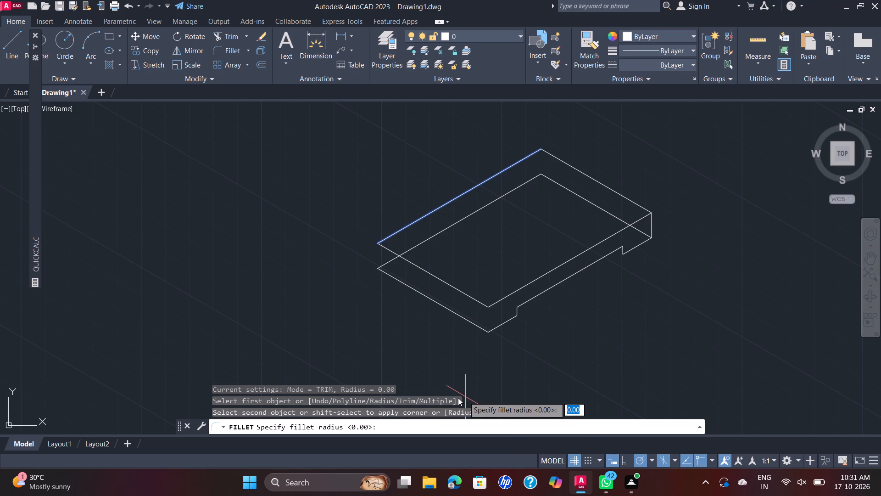
text(15)
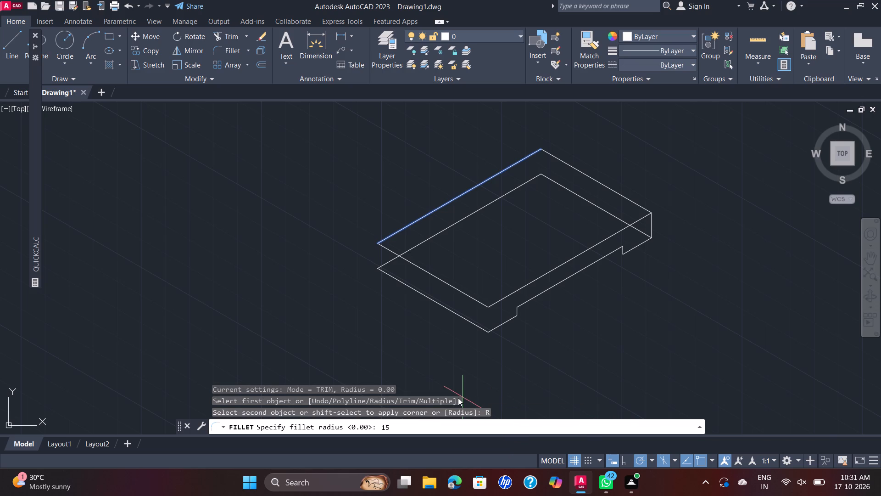
key(Return)
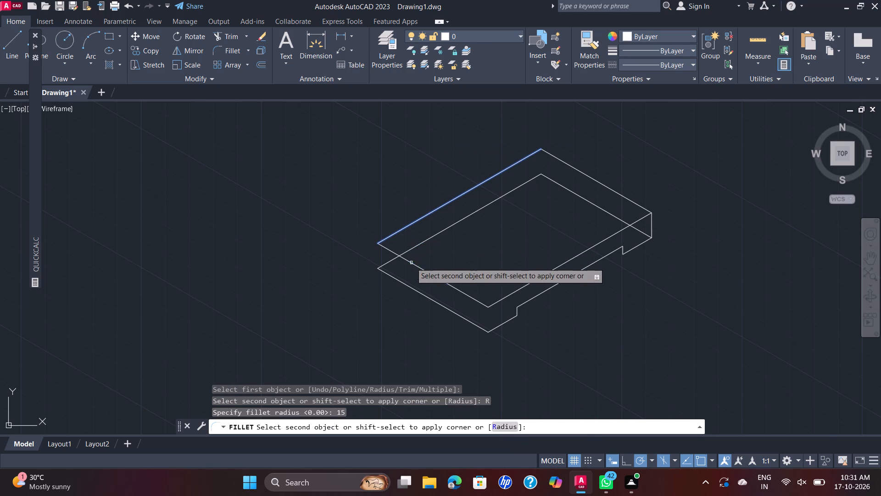
click(411, 263)
key(space)
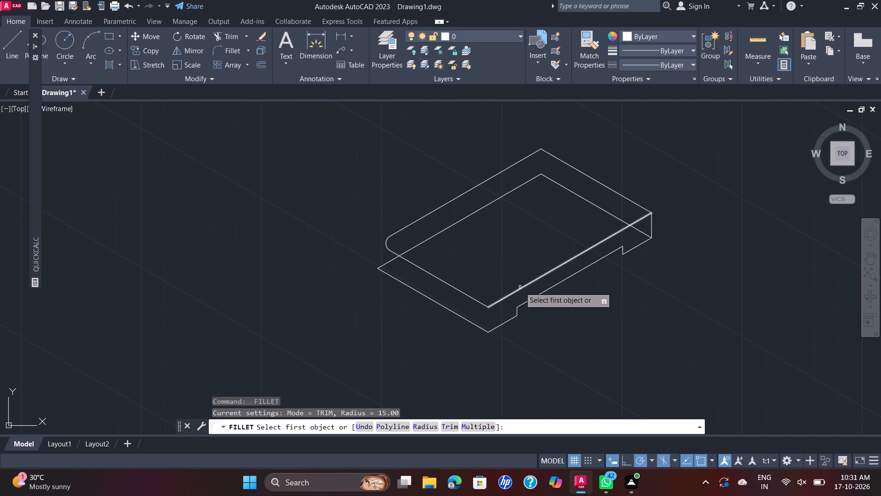
click(520, 286)
click(521, 288)
key(space)
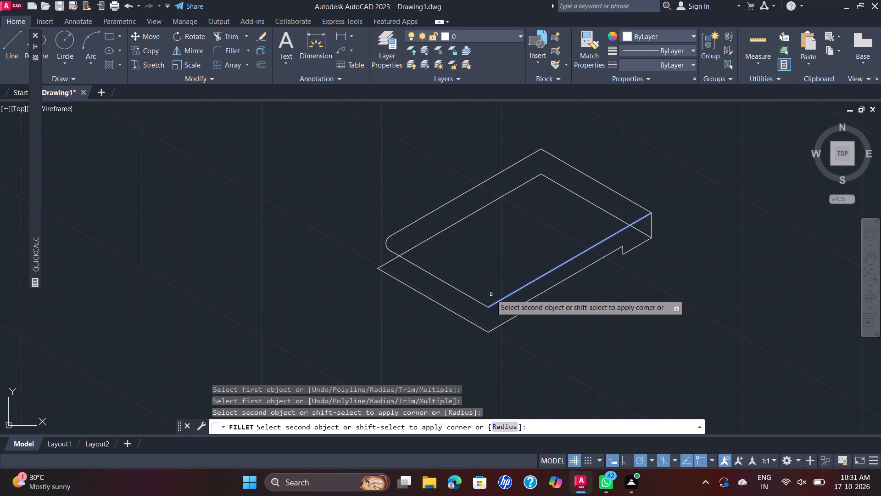
click(482, 304)
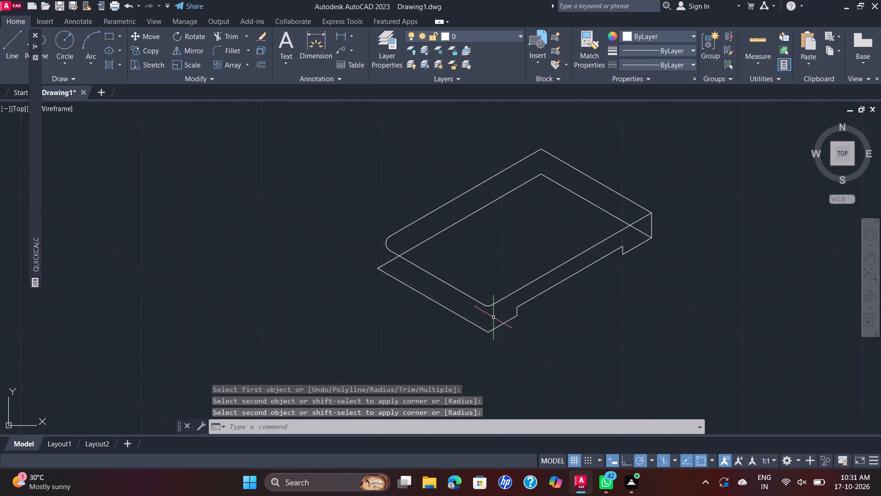
Fillet the left and front corners of the block's bottom outline with the same radius of 15.
key(space)
click(387, 261)
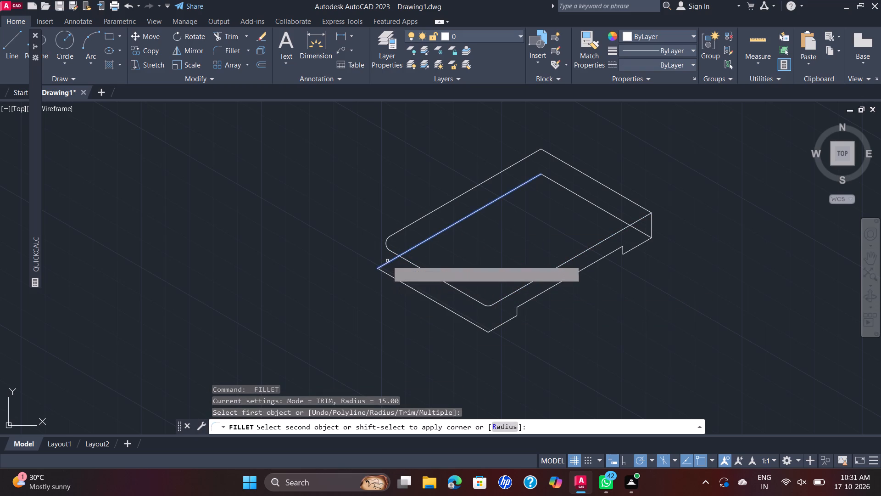
click(395, 281)
key(space)
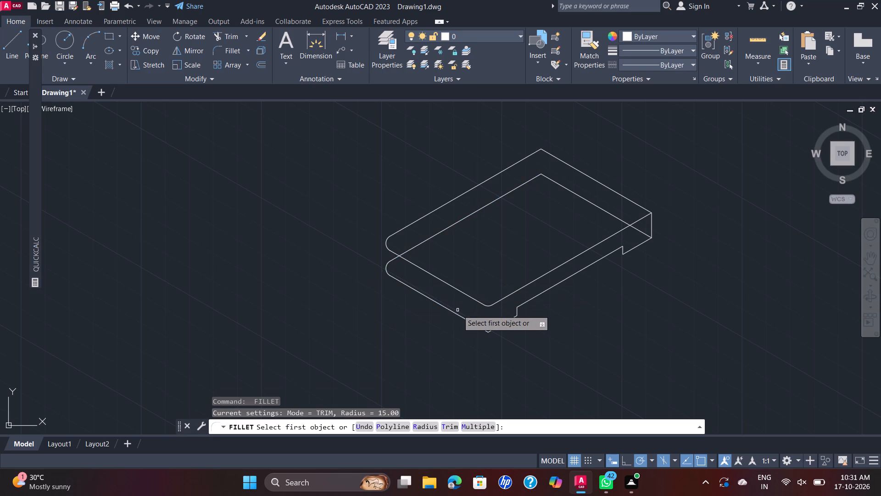
click(463, 316)
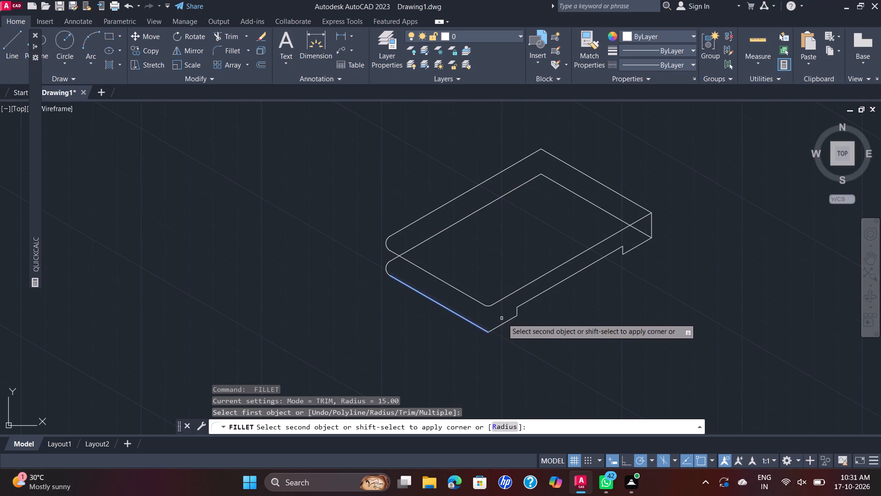
click(504, 324)
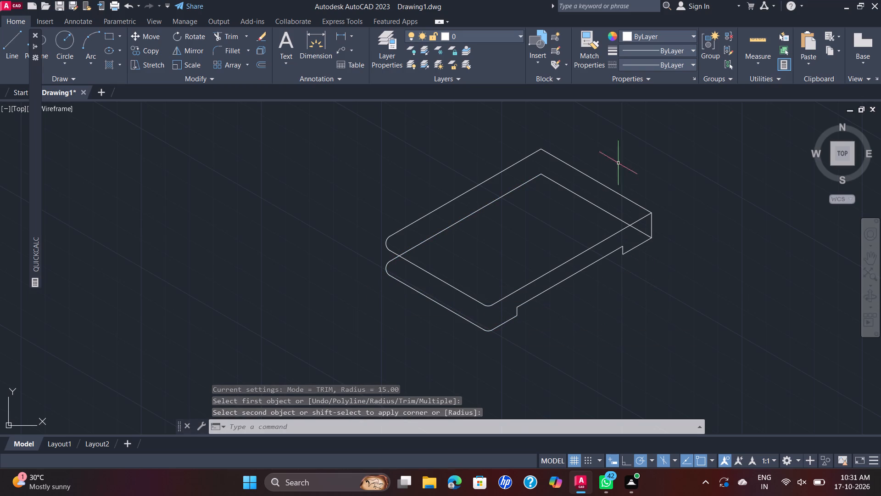
Fillet the back and right corners of the top outline with radius 15.
key(space)
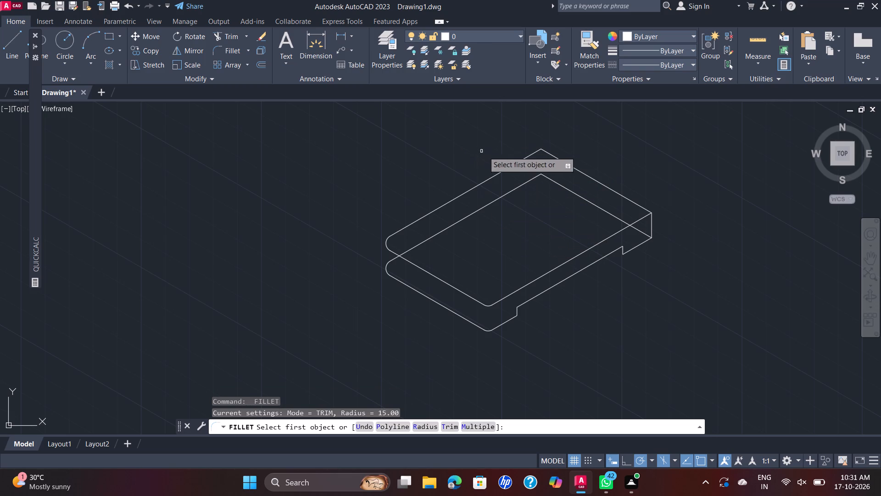
click(523, 160)
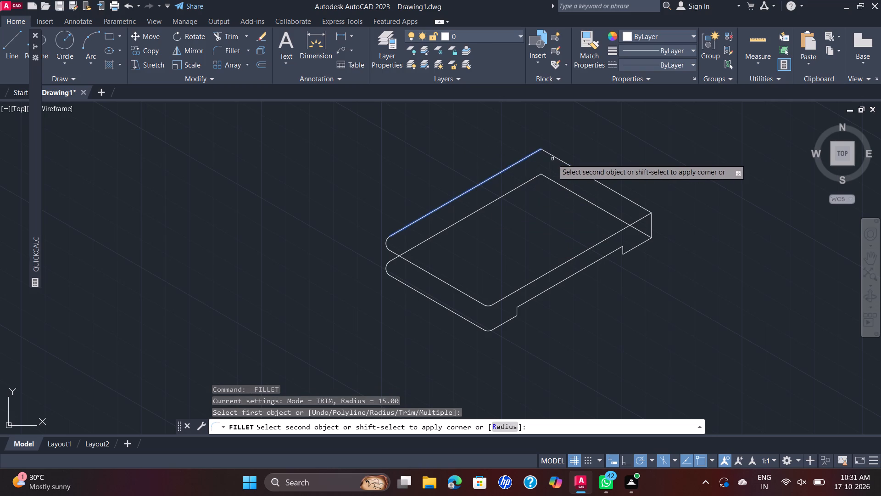
click(563, 163)
key(space)
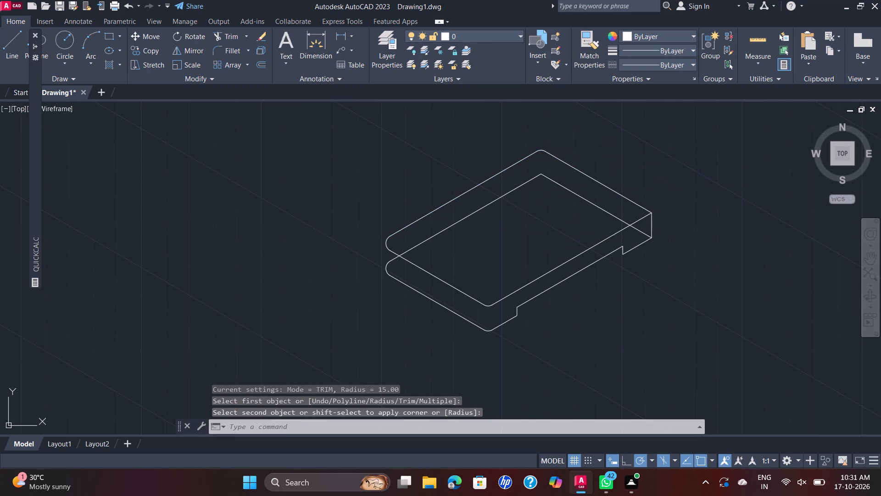
click(642, 218)
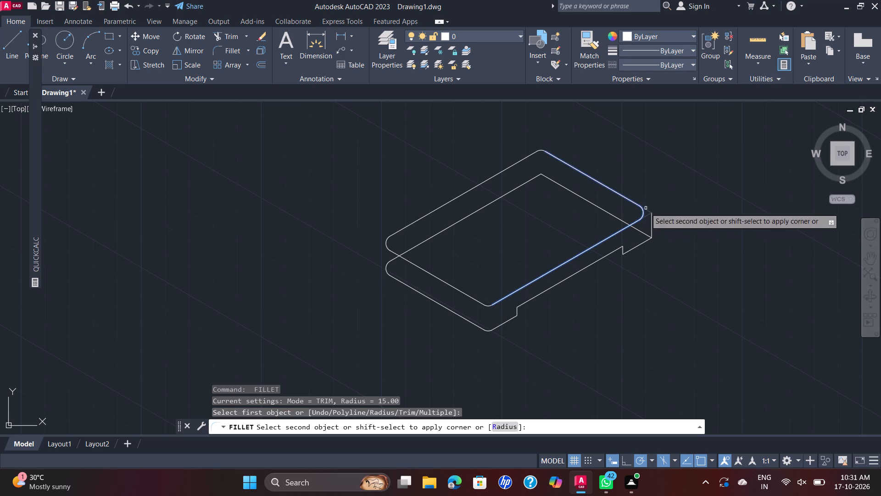
click(646, 208)
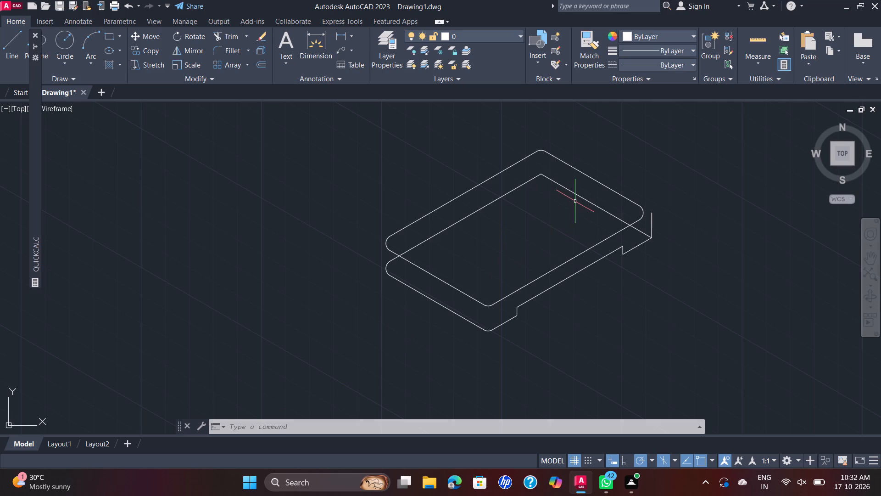
key(Escape)
Fillet the right corner of the bottom outline with radius 15, between the short 60 edge and the 230 edge.
key(space)
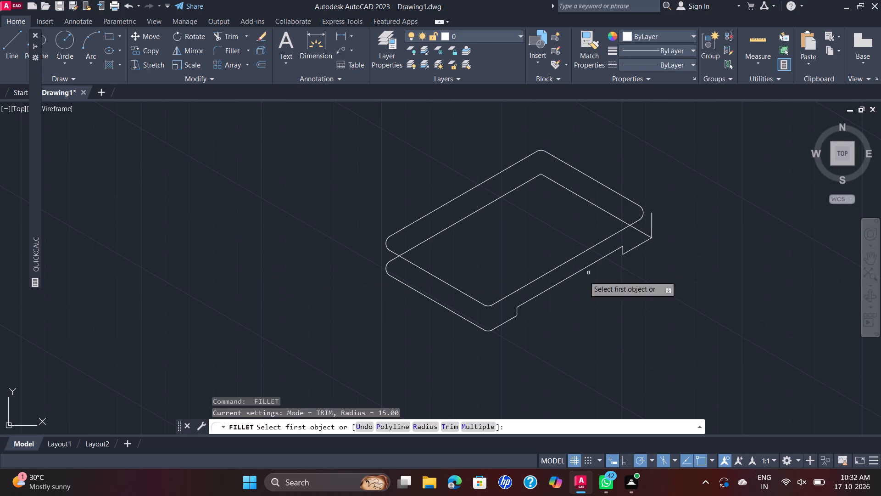
click(640, 246)
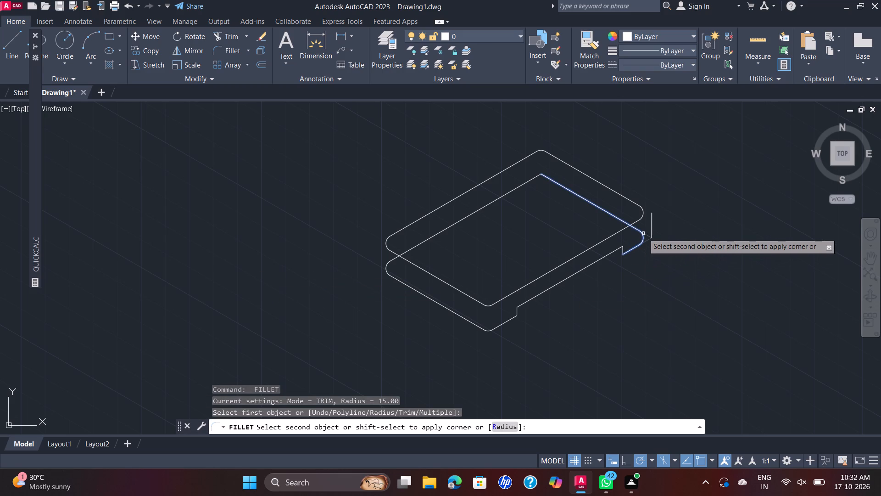
click(643, 233)
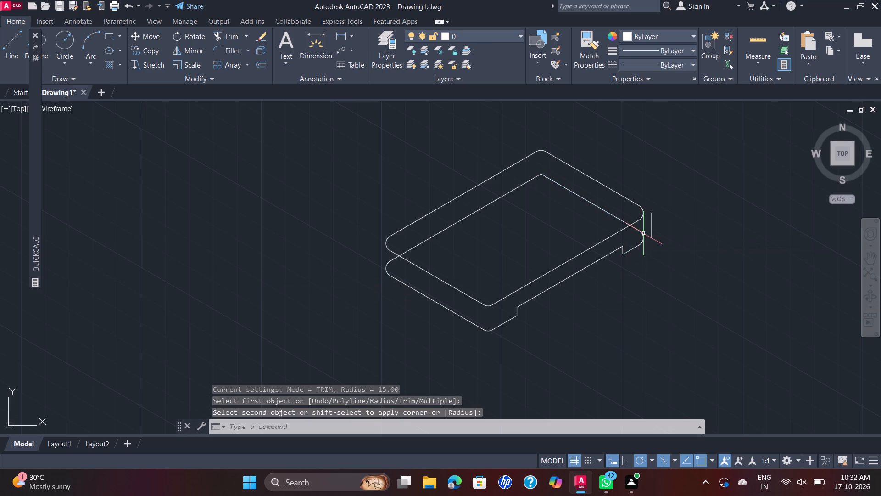
key(Escape)
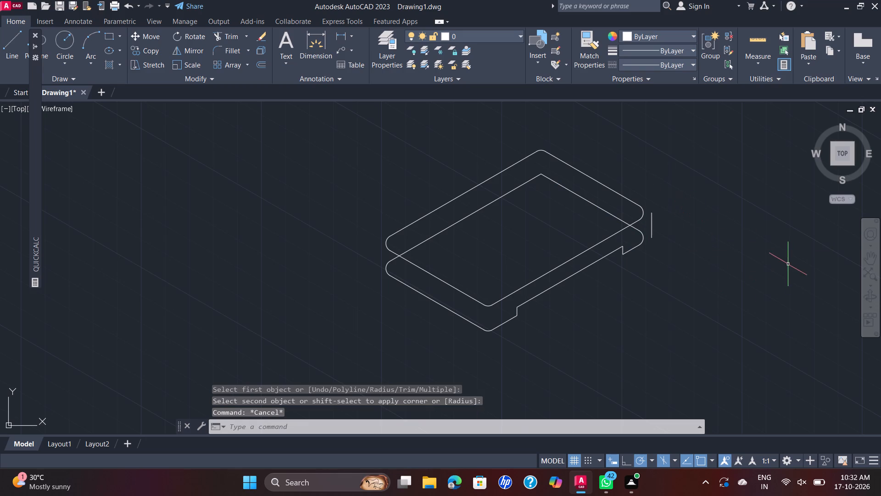
Move the detached vertical edge by its top end onto the rounded right corner of the top outline.
click(647, 229)
click(661, 231)
click(675, 228)
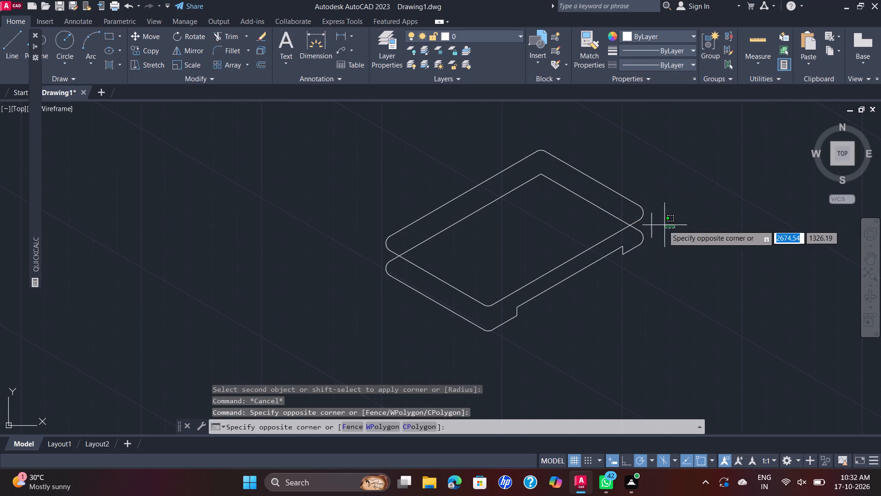
click(646, 230)
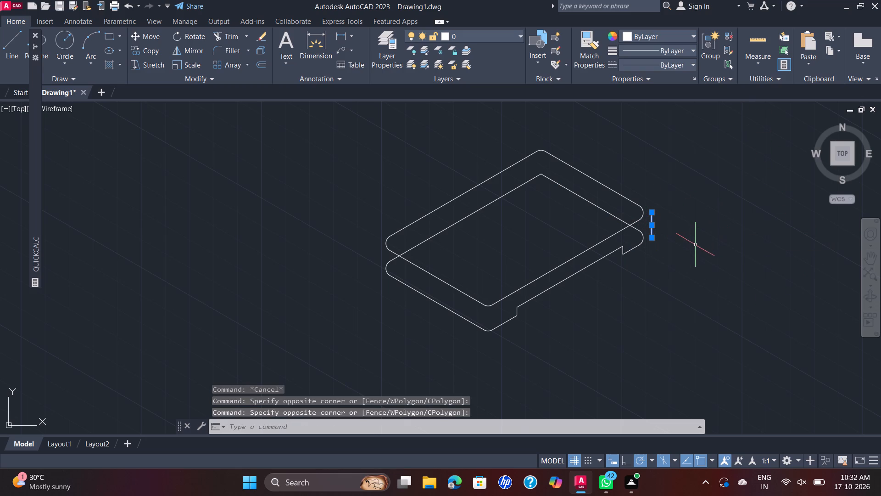
key(m)
key(Return)
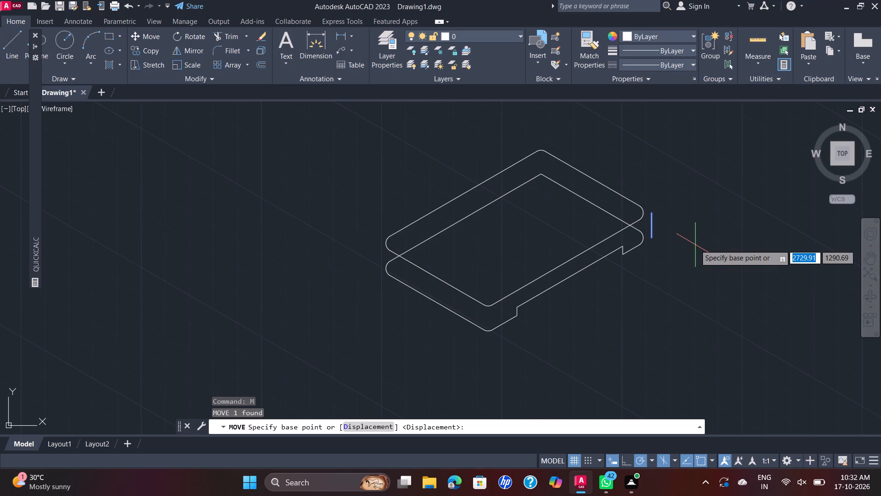
click(651, 209)
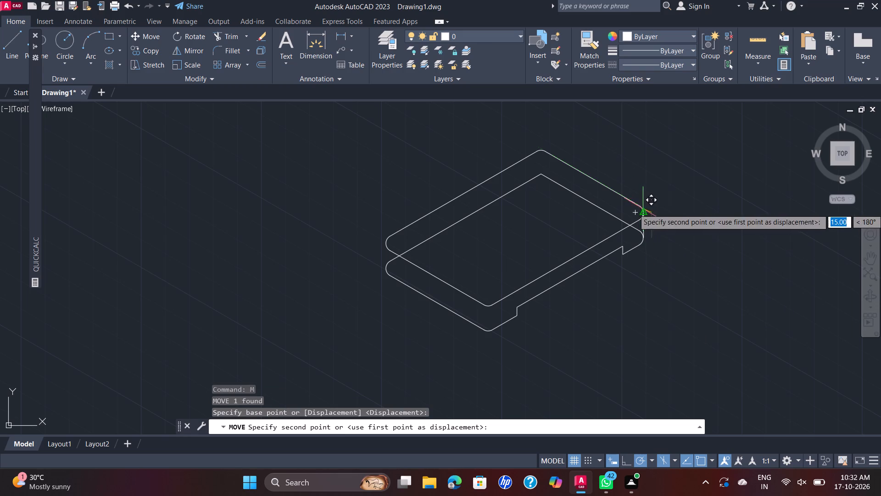
scroll(640, 215, up, 1)
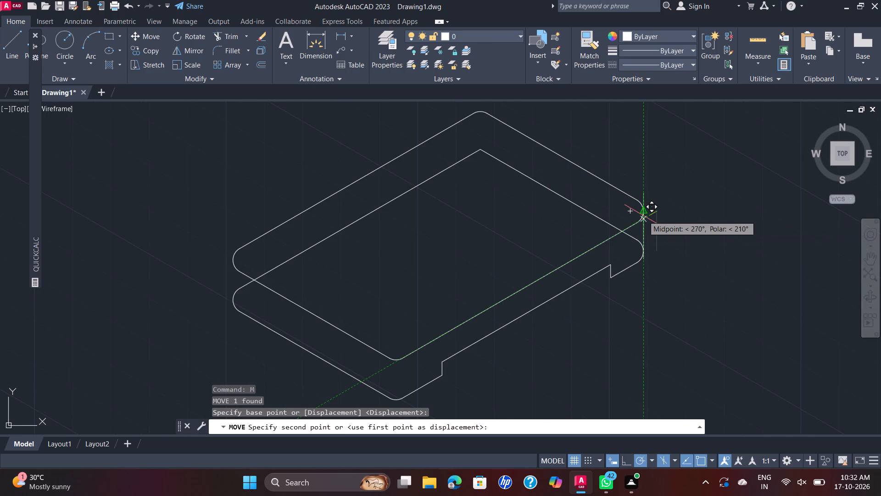
click(643, 216)
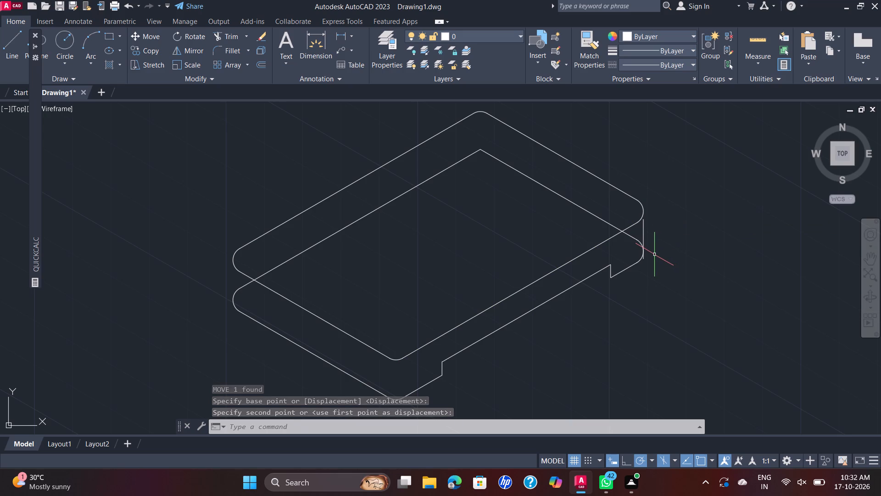
Move the vertical edge about 2.32 at 150° so its top end lies on the top outline's right corner arc.
scroll(654, 254, up, 4)
scroll(653, 254, down, 2)
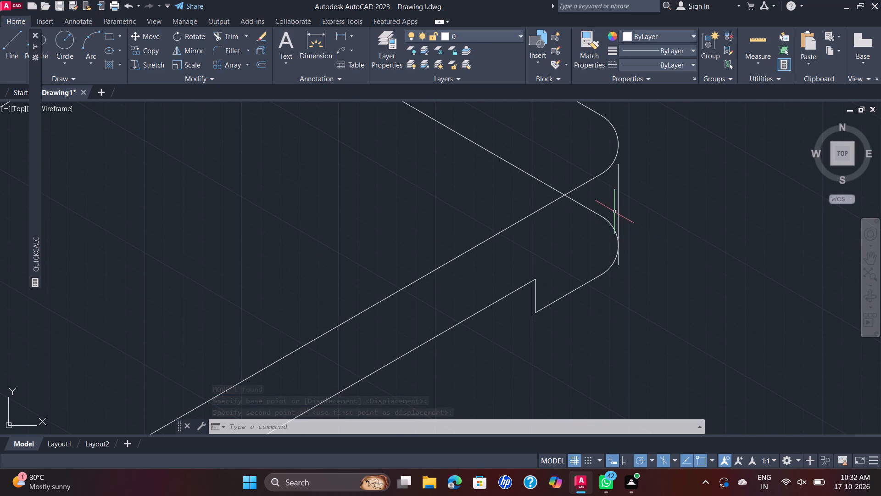
key(space)
click(619, 210)
right_click(629, 206)
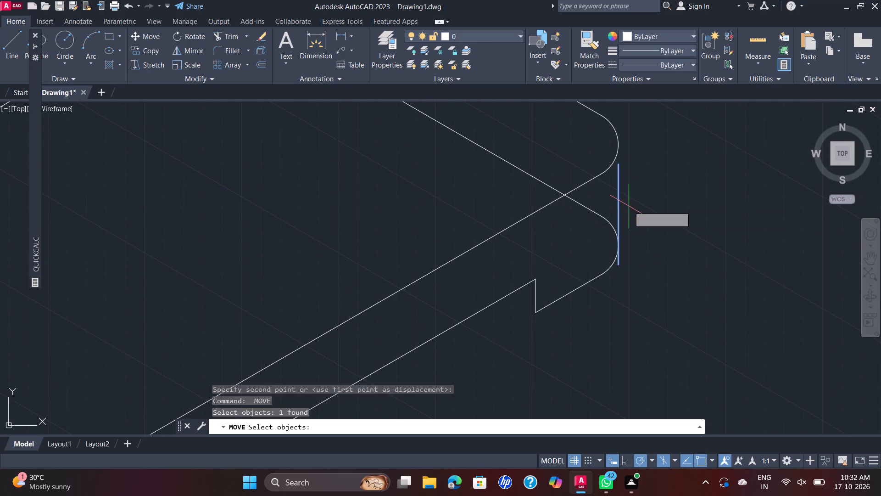
click(616, 162)
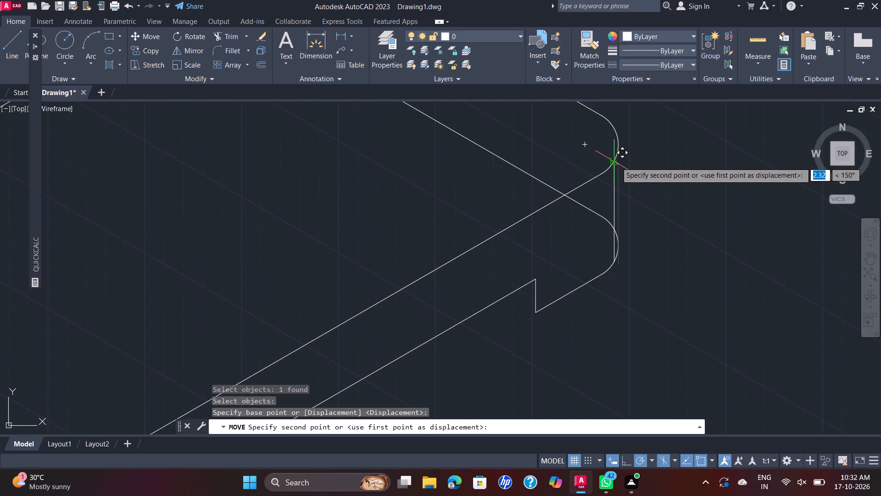
click(616, 162)
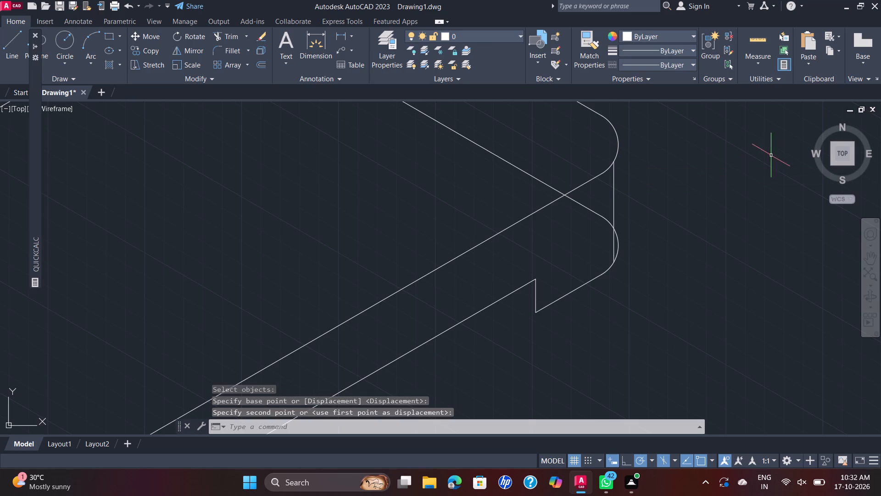
scroll(721, 188, down, 3)
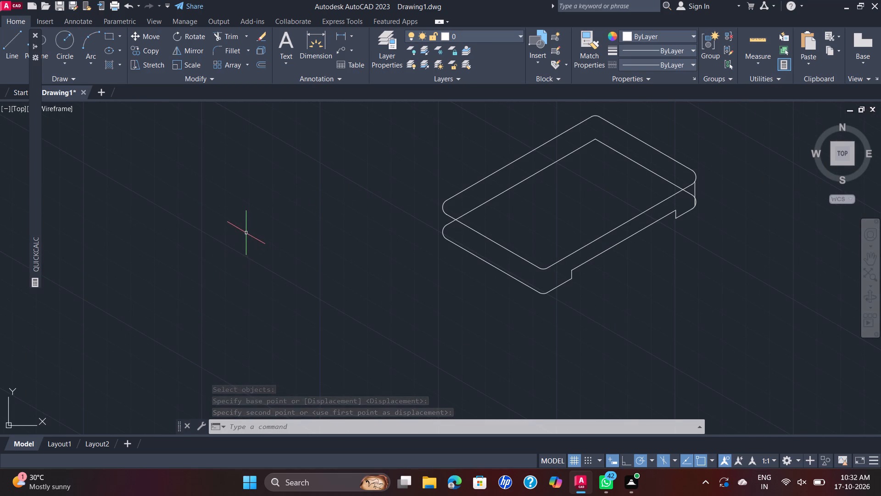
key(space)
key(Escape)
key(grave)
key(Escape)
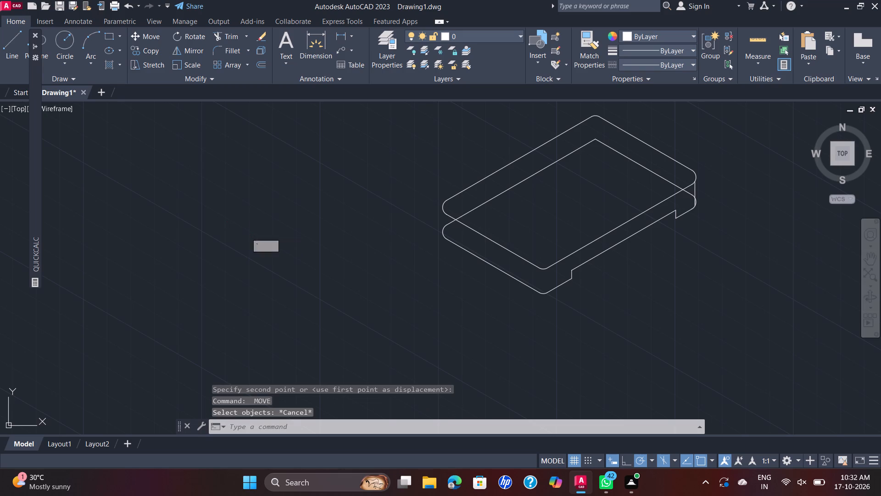
Draw 45-long vertical edges joining the top and bottom outlines at the block's front and left rounded corners.
key(l)
key(Return)
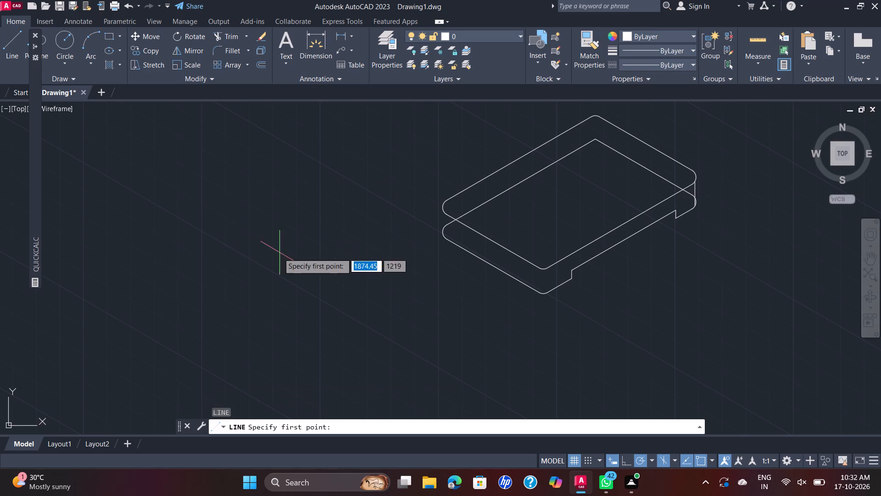
click(542, 269)
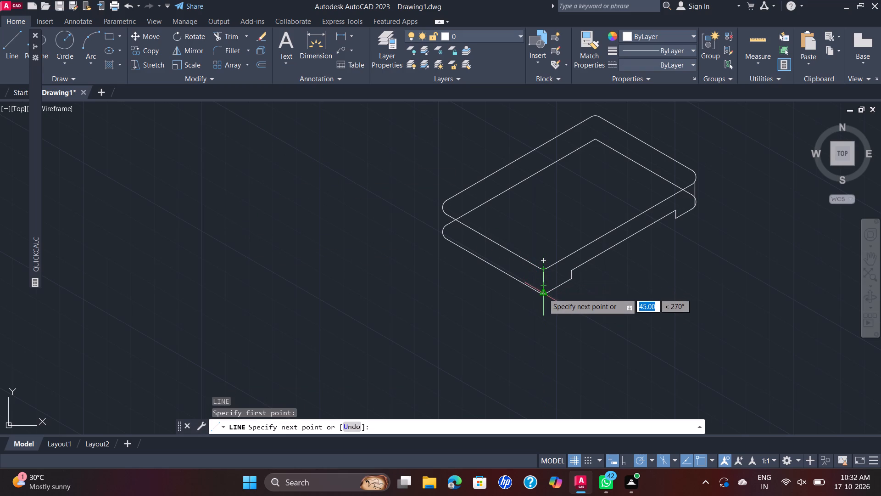
click(543, 293)
key(Escape)
key(space)
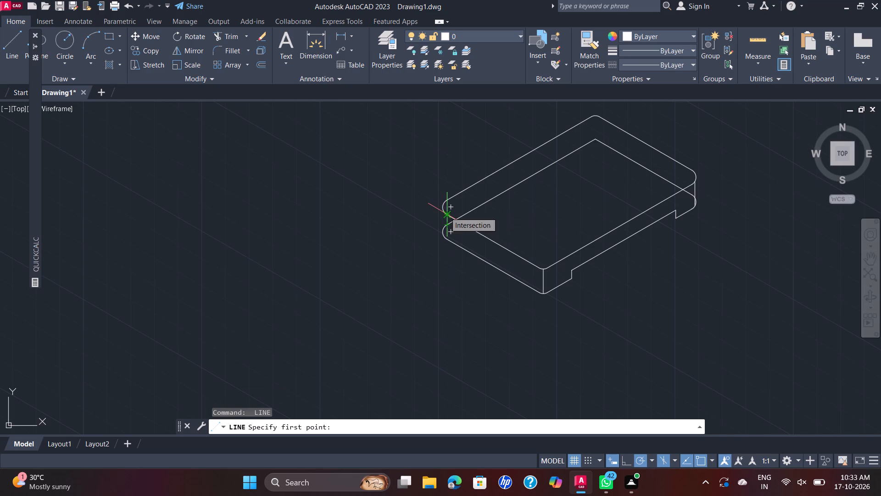
click(442, 209)
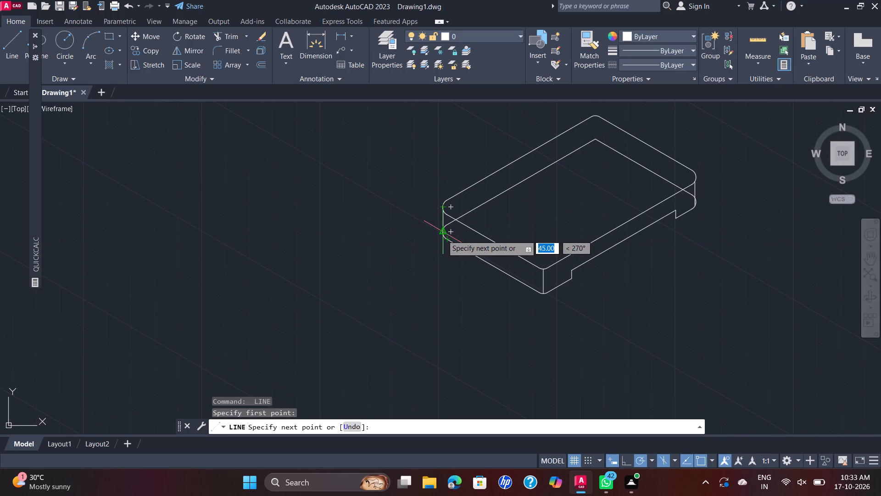
click(442, 235)
key(Escape)
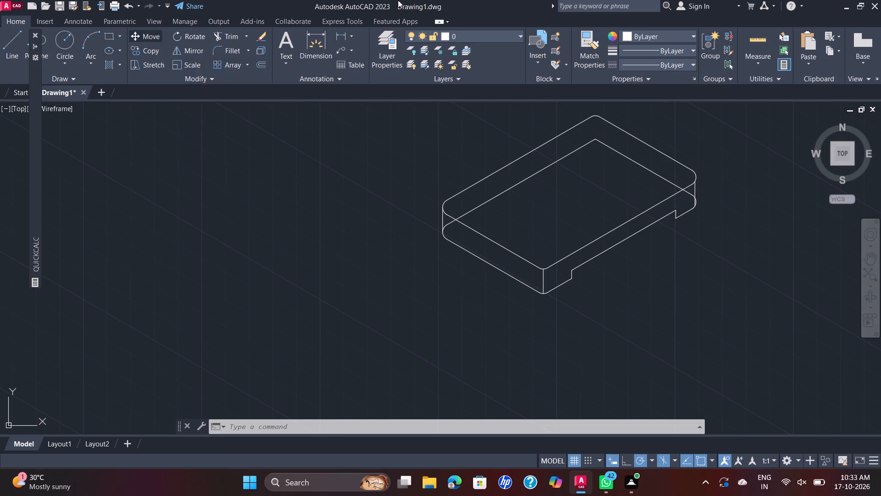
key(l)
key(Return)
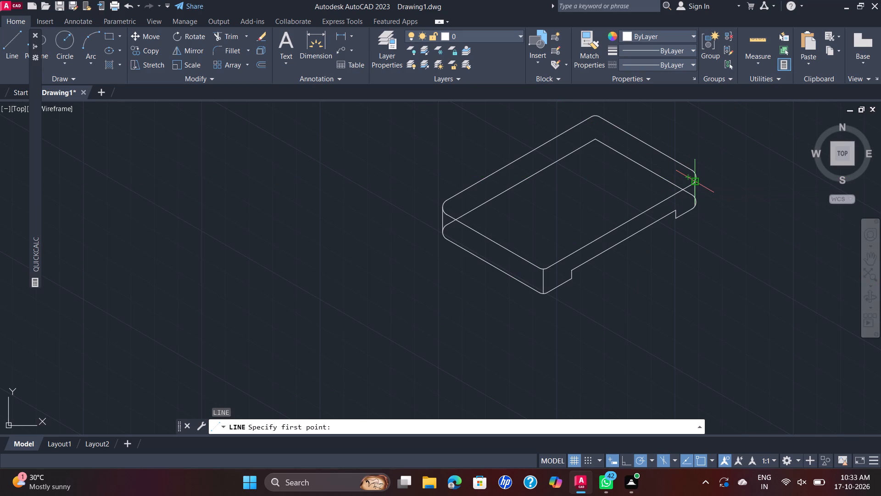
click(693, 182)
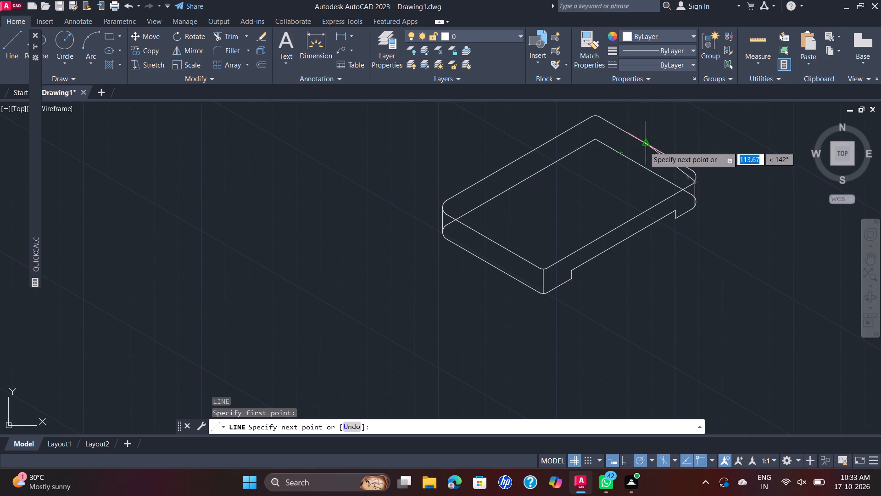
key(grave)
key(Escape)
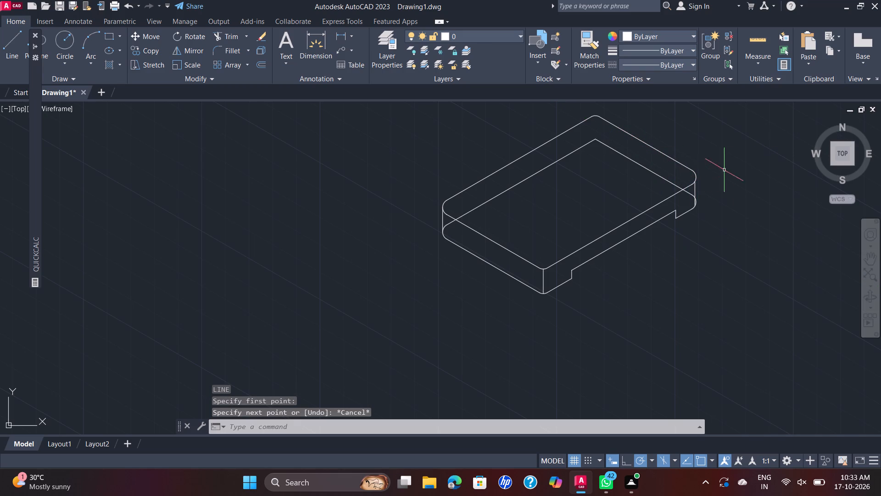
Use Chamfer to extend the top outline's two straight edges to a sharp point at the right corner.
click(245, 49)
click(260, 96)
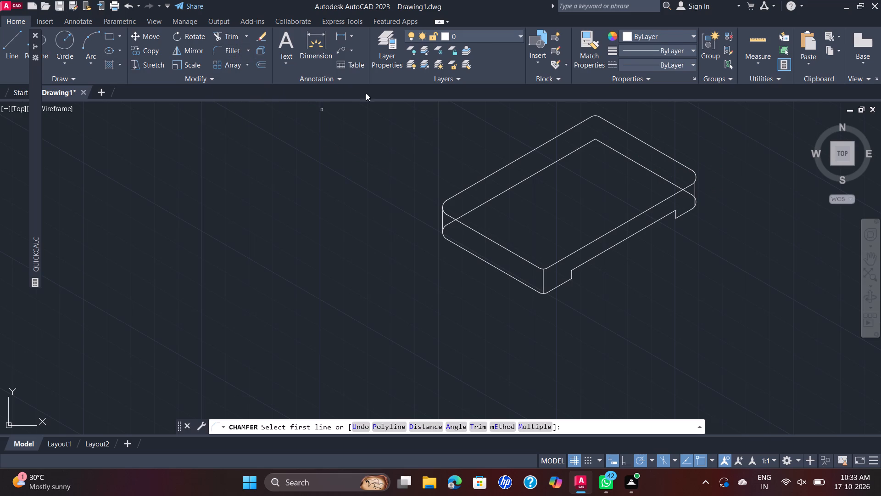
click(675, 158)
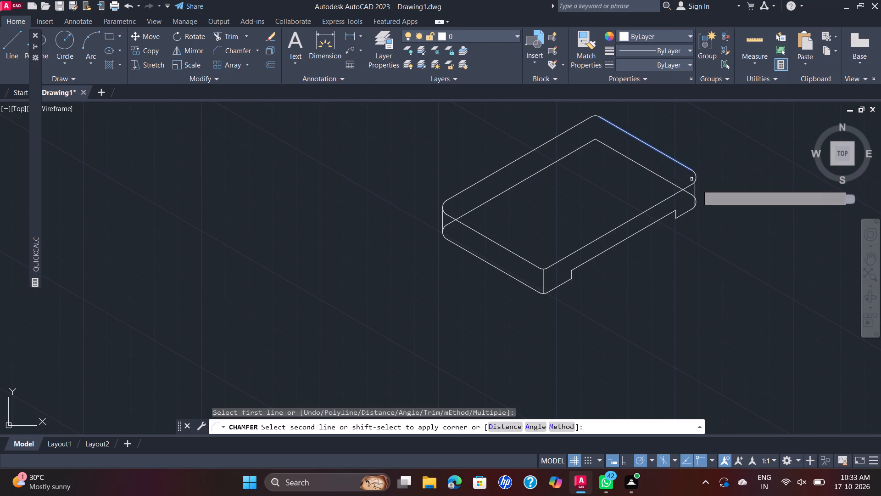
click(687, 186)
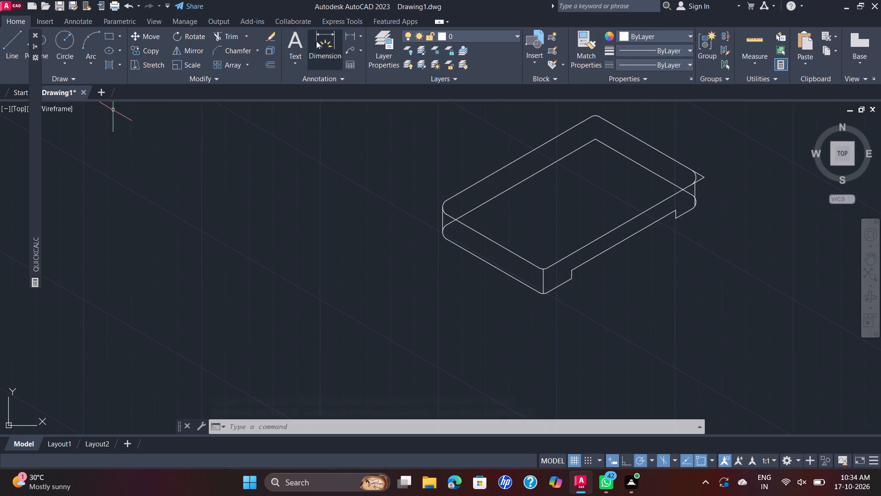
Draw connected lines from the top outline's sharp right corner: 40 at 150°, 30 at 210°, and 150 at 150°.
click(7, 44)
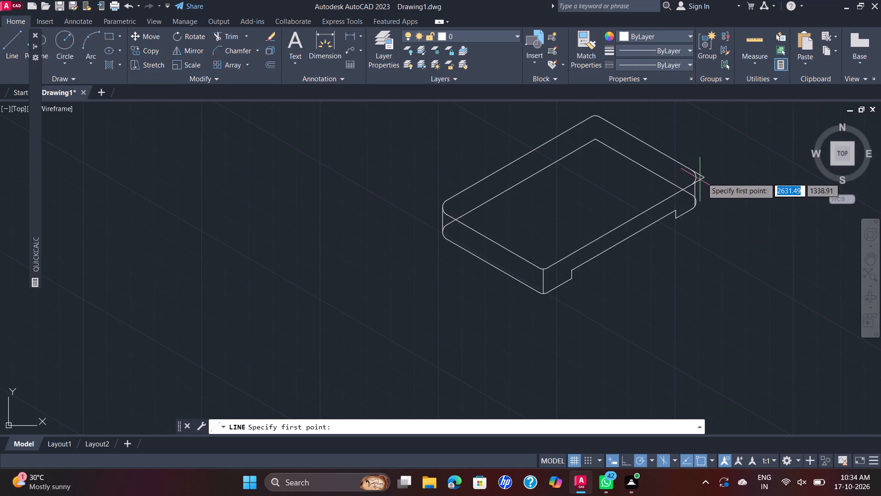
click(703, 177)
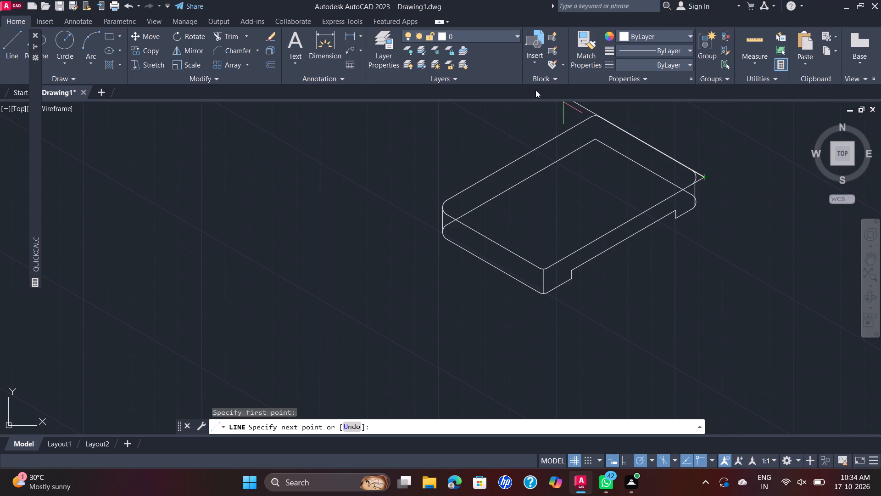
text(40)
key(Return)
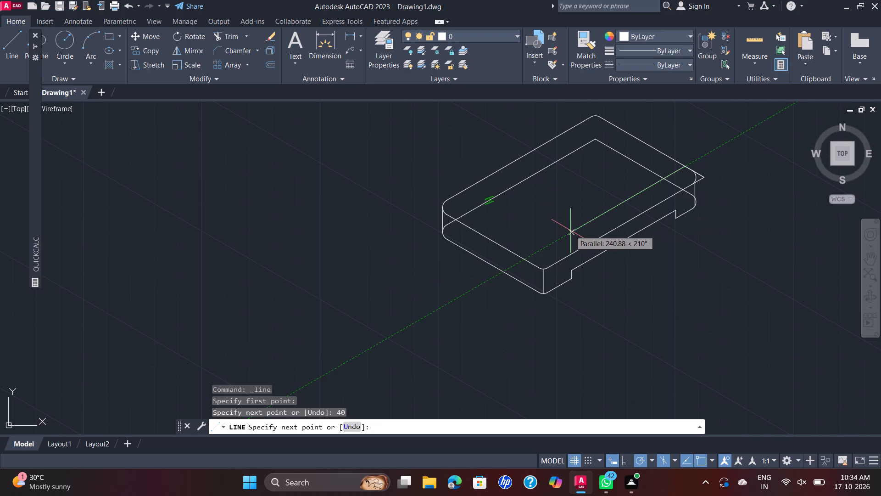
text(30)
key(Return)
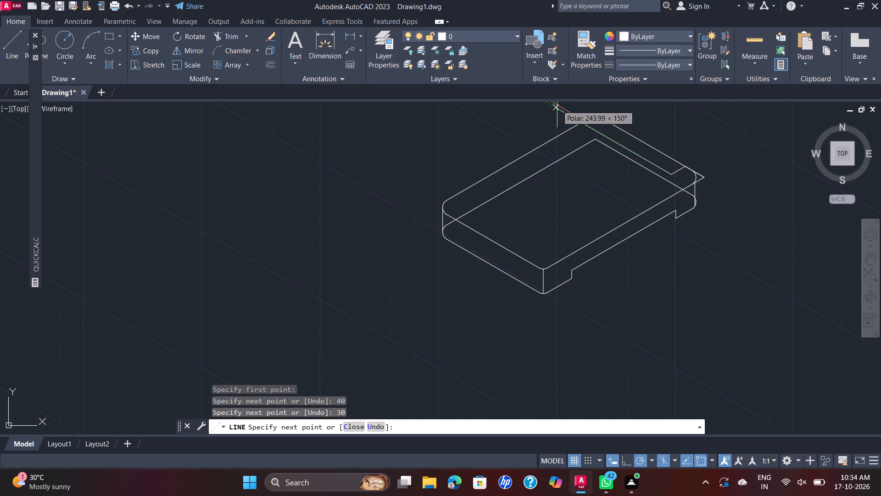
text(150)
key(Return)
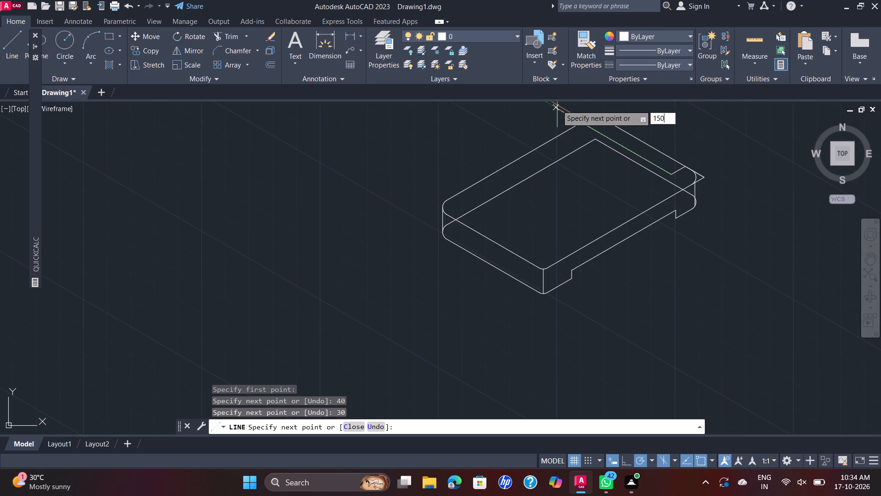
key(Escape)
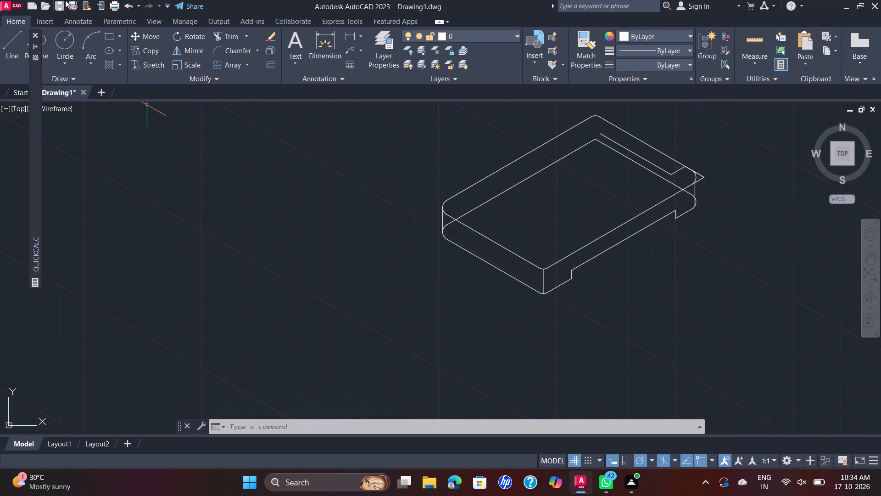
Use Chamfer to extend the top outline's two straight edges to a sharp point at the left corner.
click(10, 47)
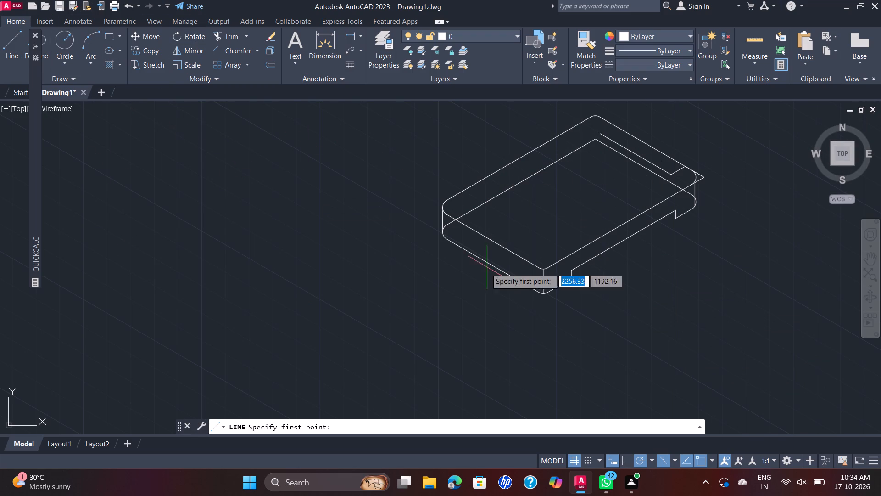
key(Escape)
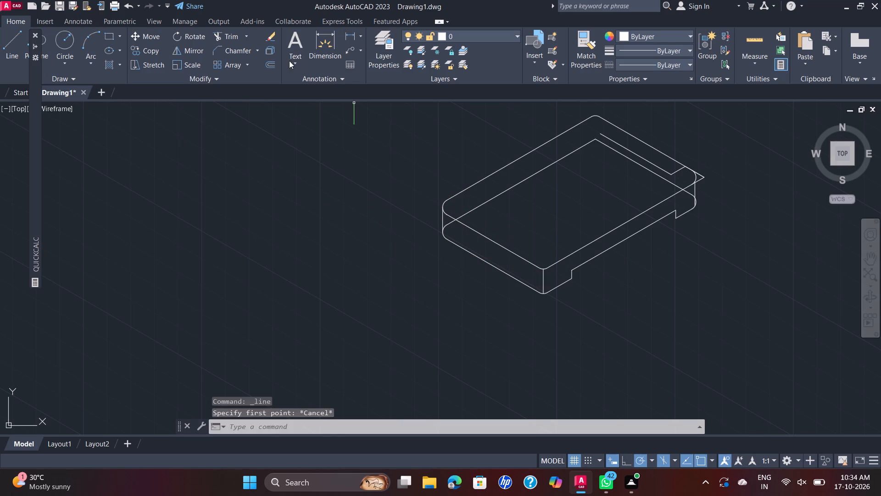
click(240, 55)
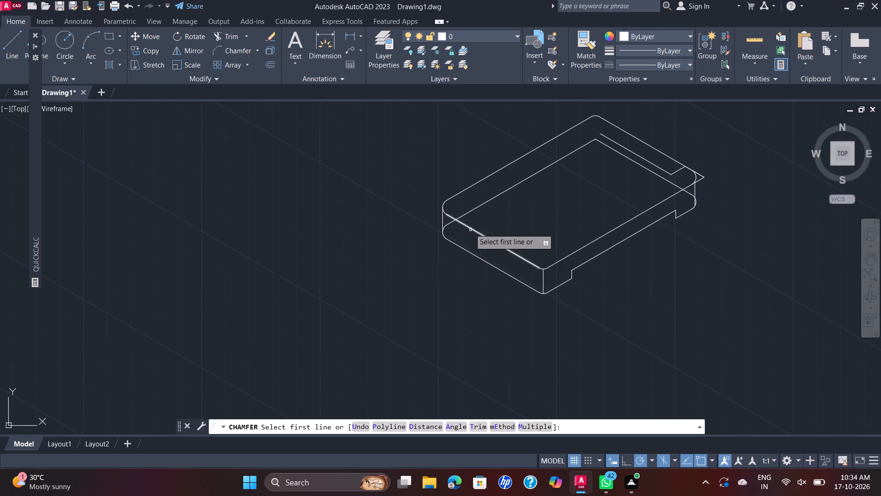
click(468, 228)
click(453, 197)
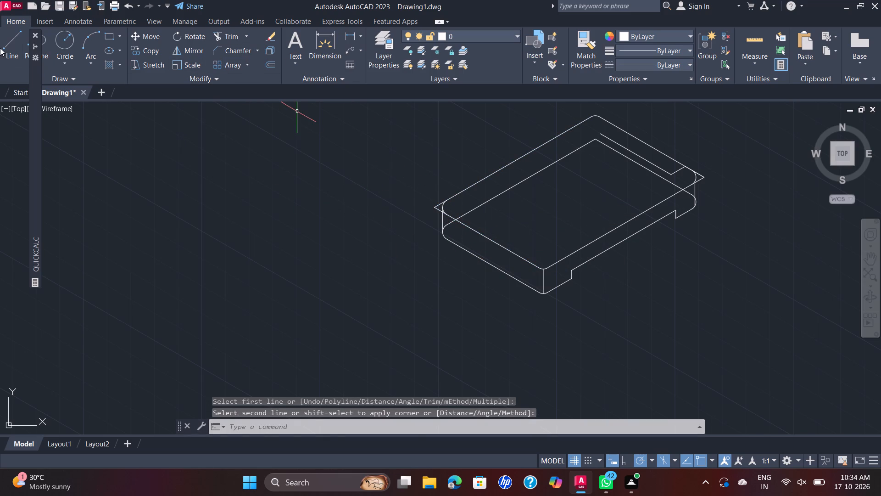
Draw connected lines from the top outline's sharp left corner: 40 at 330°, 30 at 30°, and 150 at 330°.
click(12, 39)
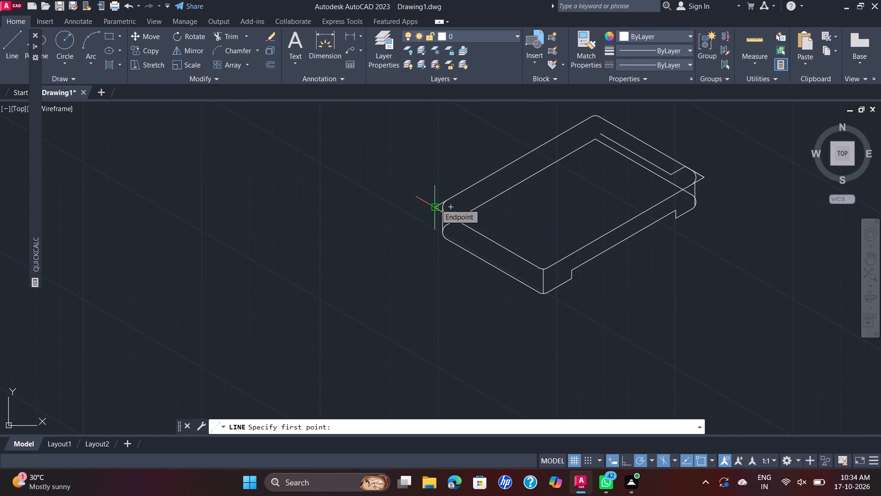
click(437, 204)
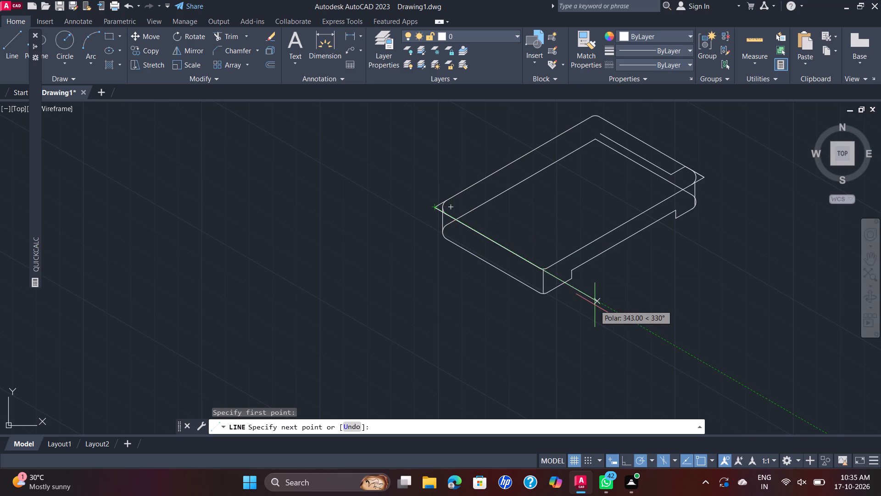
text(10)
key(BackSpace)
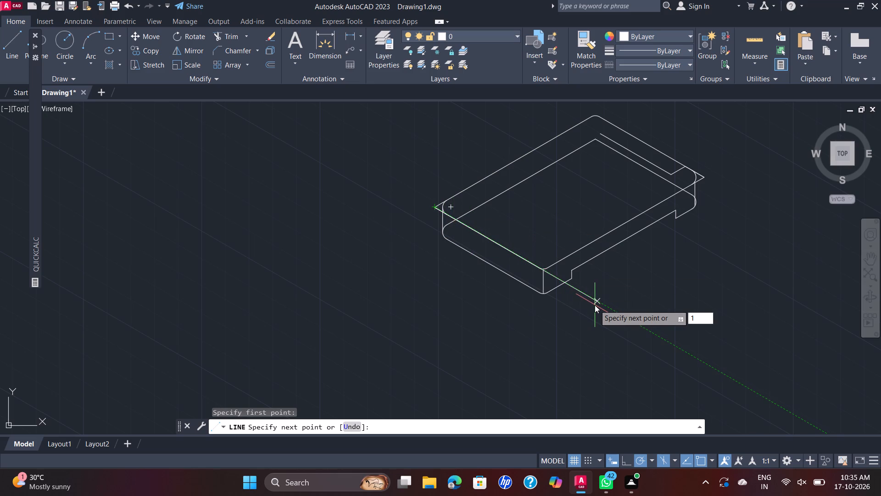
key(BackSpace)
text(40)
key(Return)
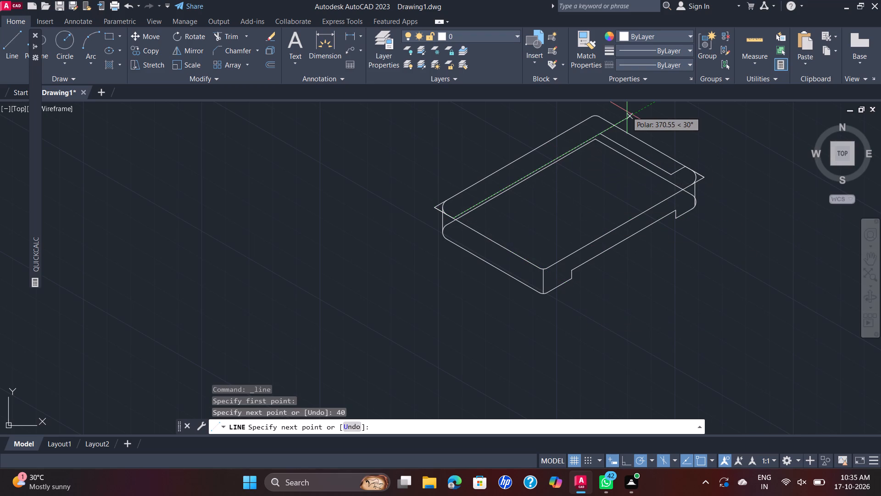
text(30)
key(Return)
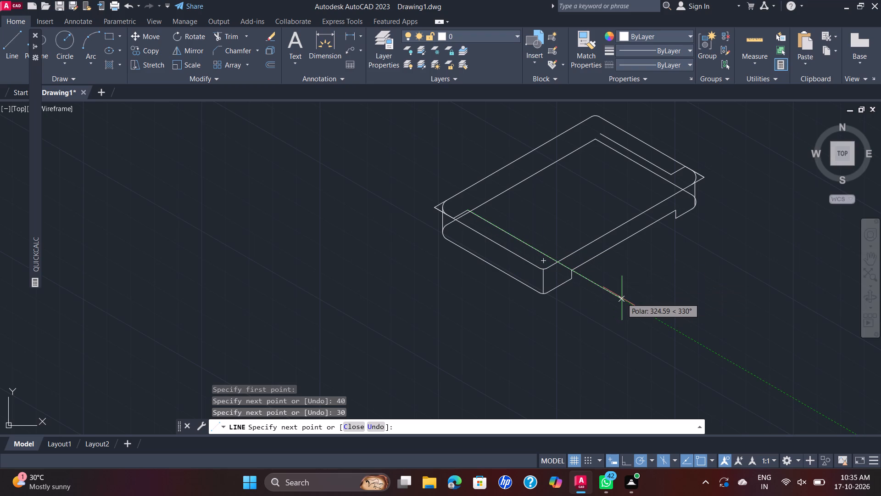
text(150)
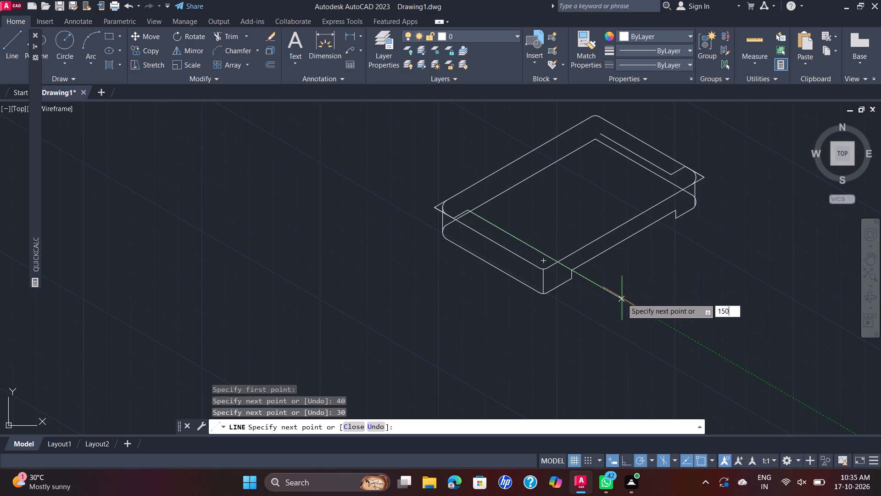
key(Return)
key(Escape)
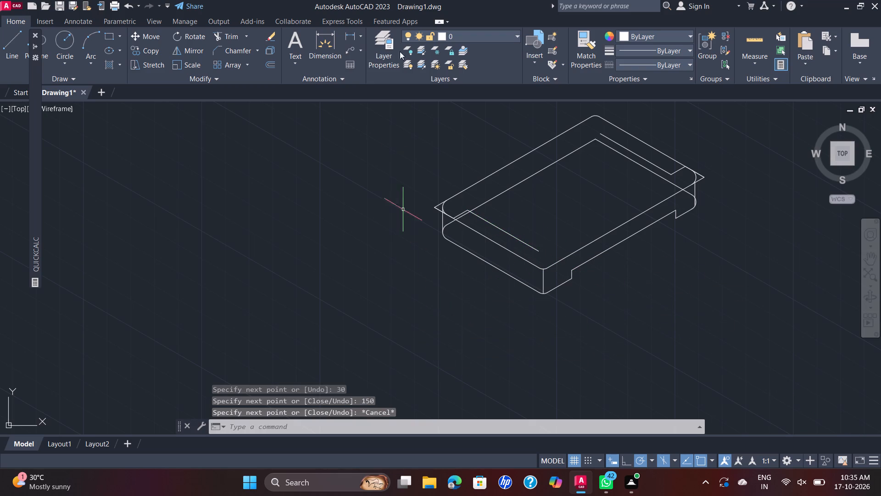
Draw a 30-diameter isocircle on the top isoplane, centred where the 30 and 150 construction lines meet near the left corner.
click(63, 43)
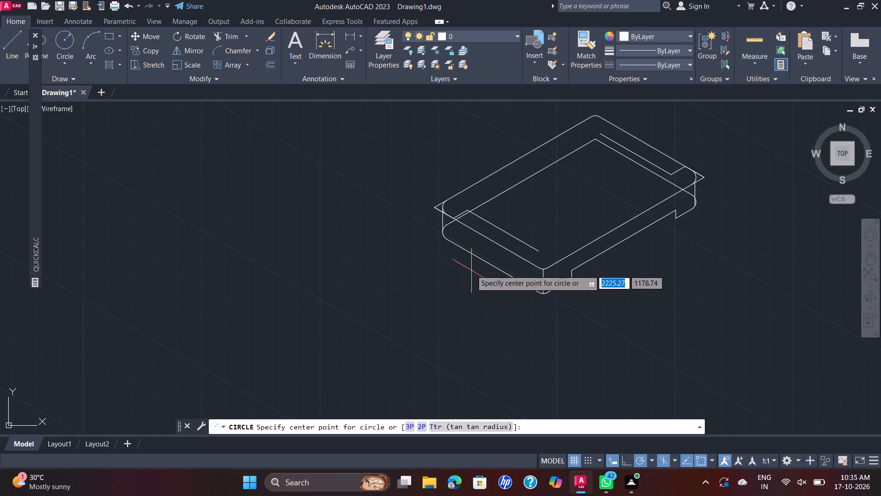
key(Escape)
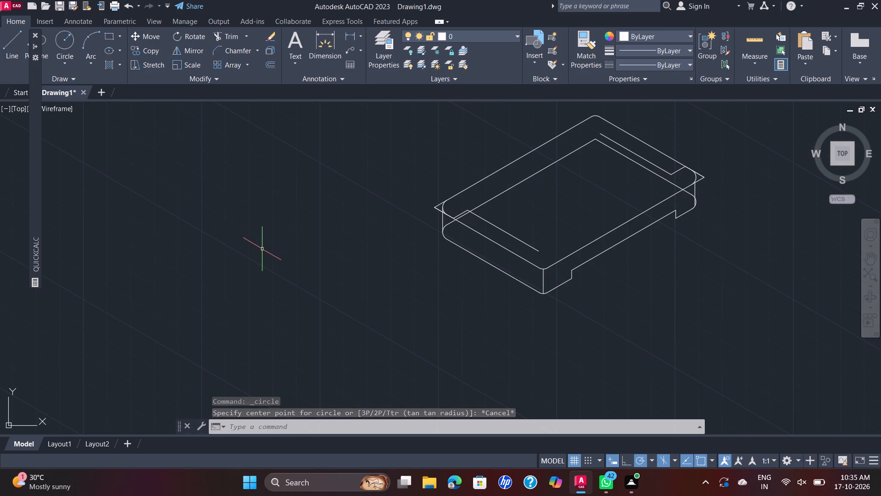
key(e)
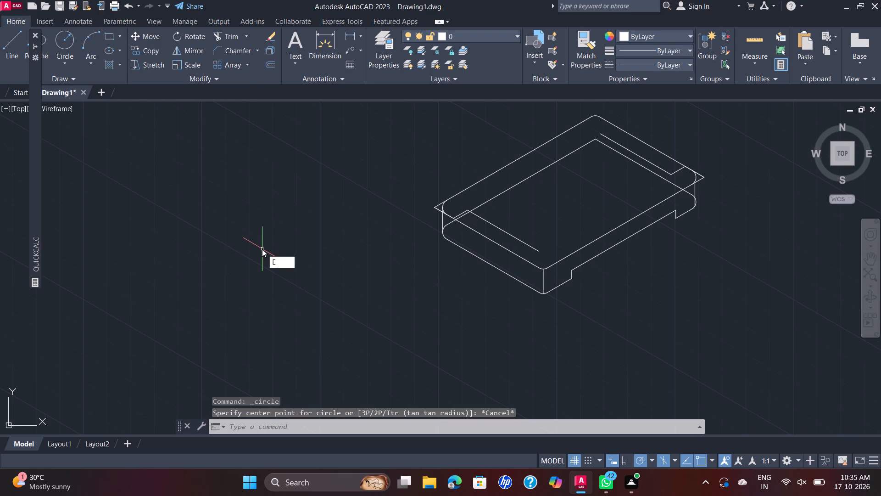
key(l)
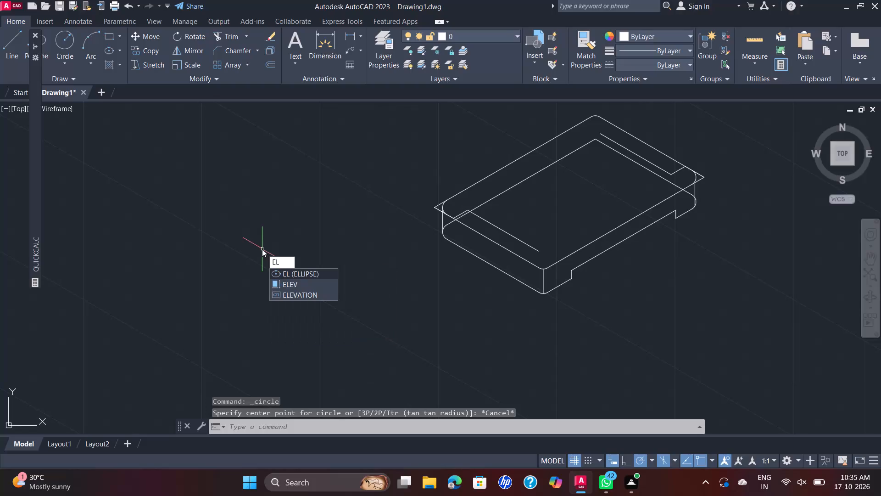
key(Return)
key(i)
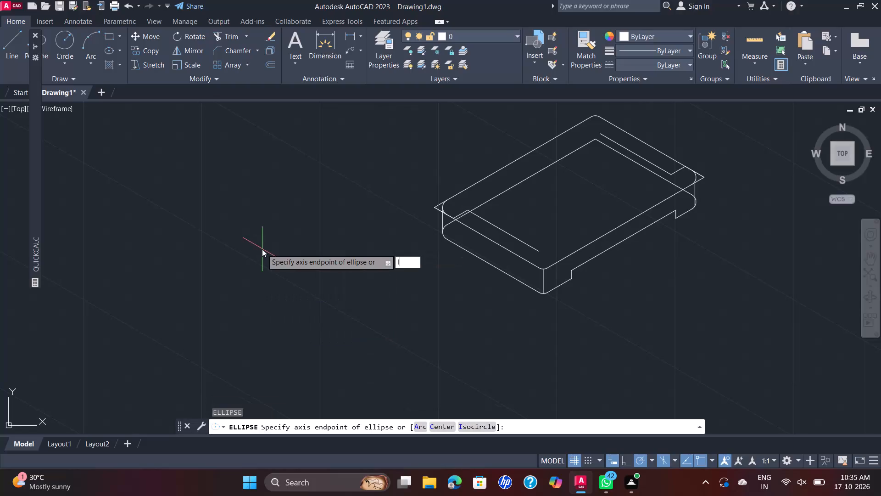
text(SO)
key(Return)
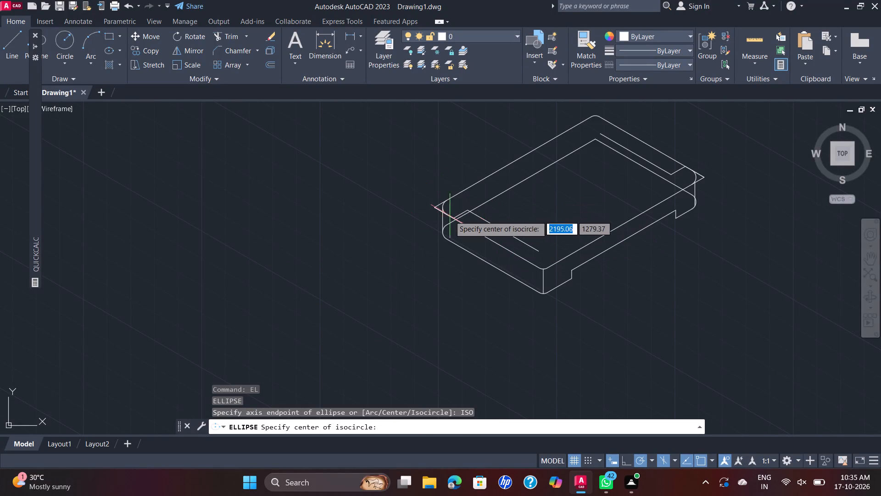
click(467, 209)
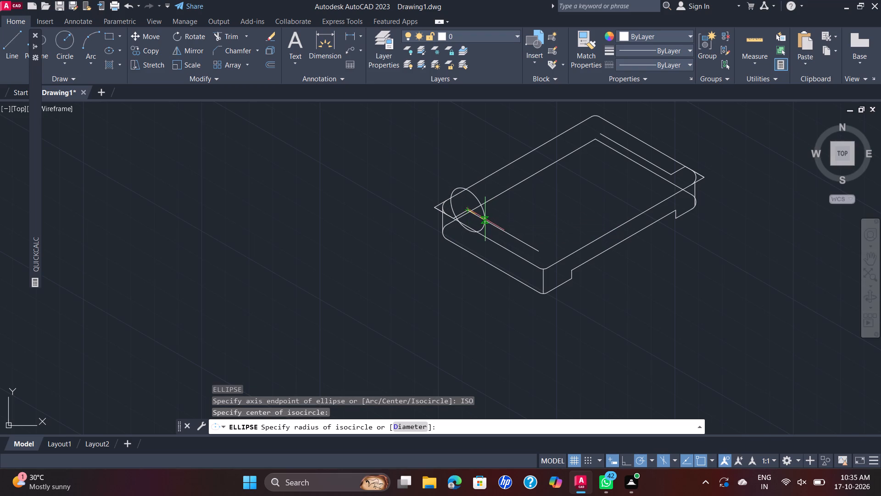
key(F5)
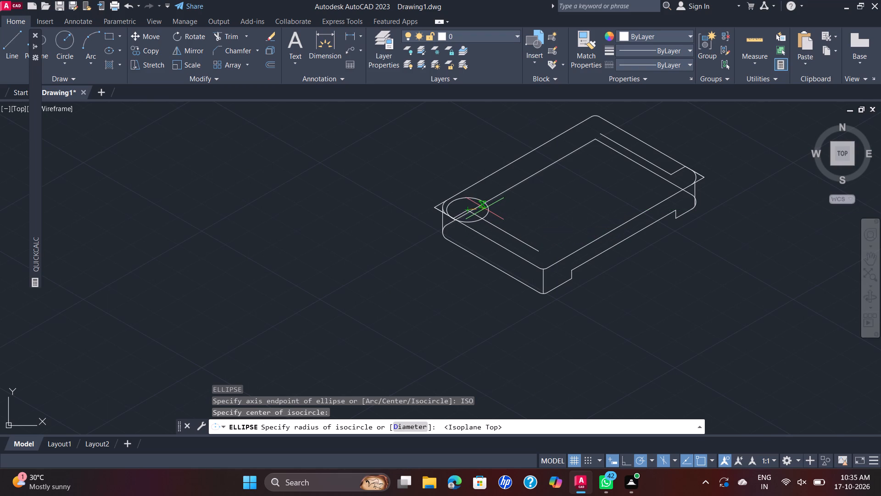
key(d)
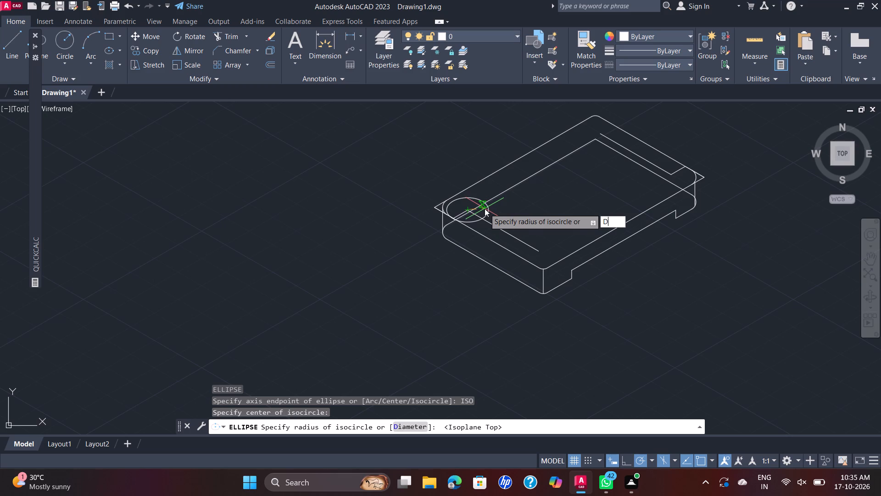
key(Return)
text(30)
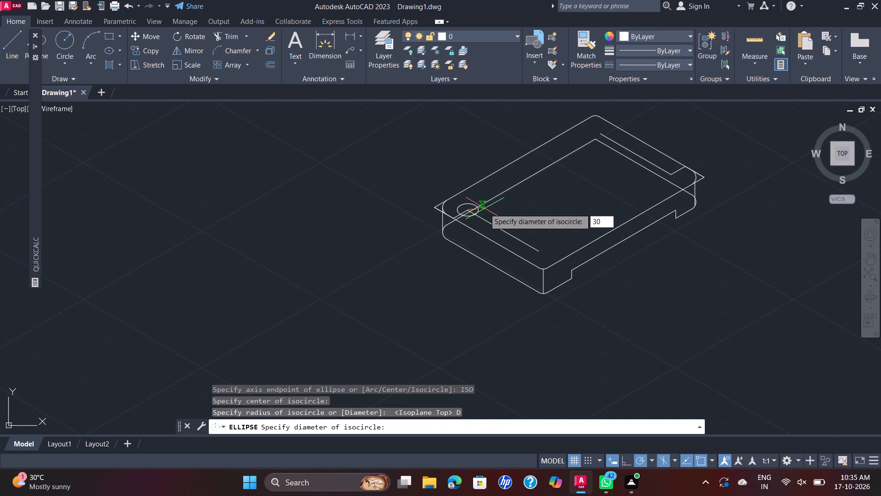
key(Return)
Copy the isocircle from its centre to the other end of its 150 line and both ends of the opposite 150 line.
scroll(476, 211, up, 1)
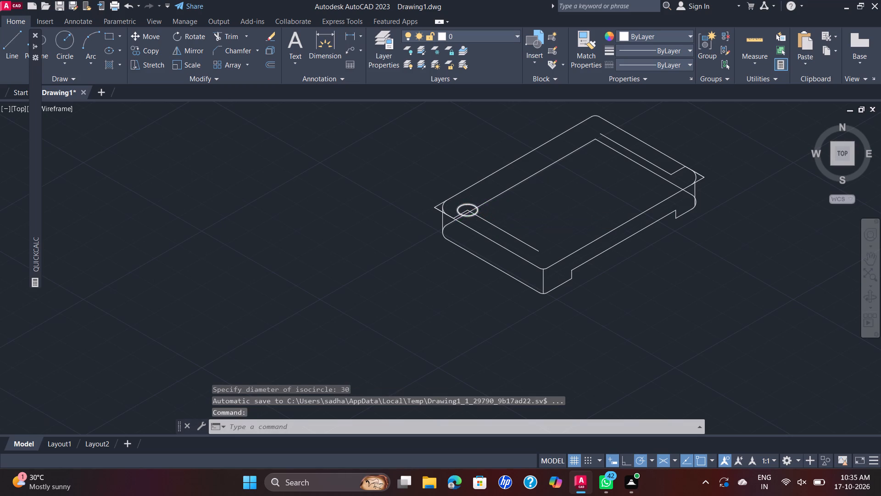
click(476, 213)
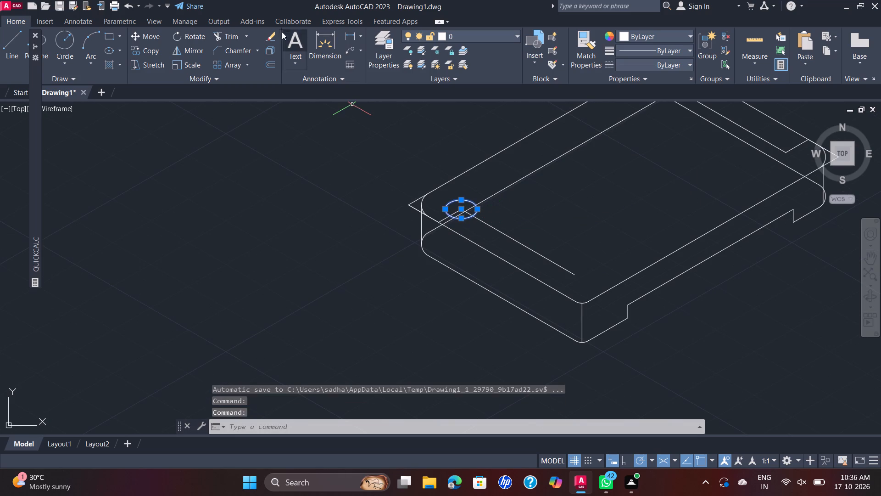
click(157, 51)
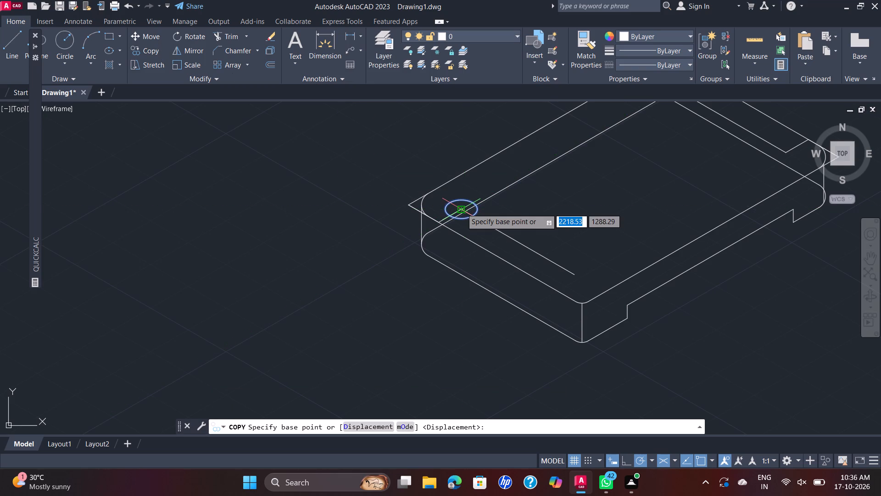
scroll(452, 214, up, 2)
click(473, 200)
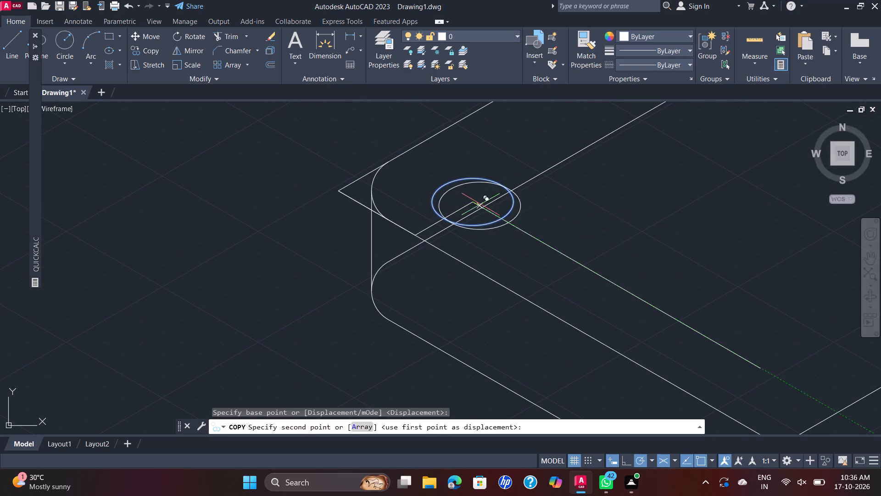
click(762, 367)
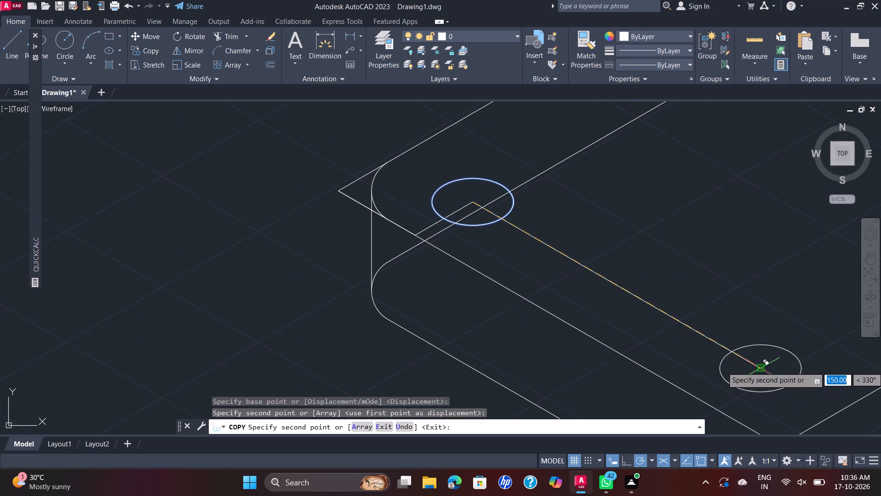
scroll(763, 364, down, 3)
middle_drag(763, 344, 611, 344)
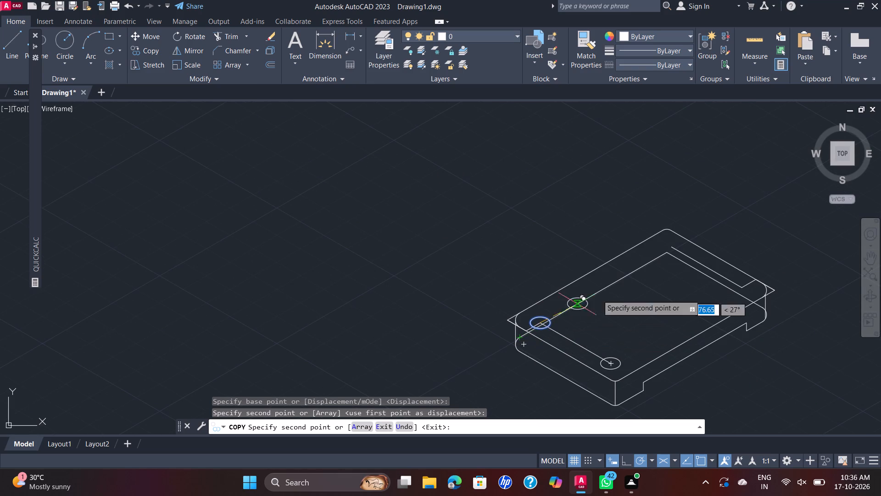
scroll(670, 254, up, 2)
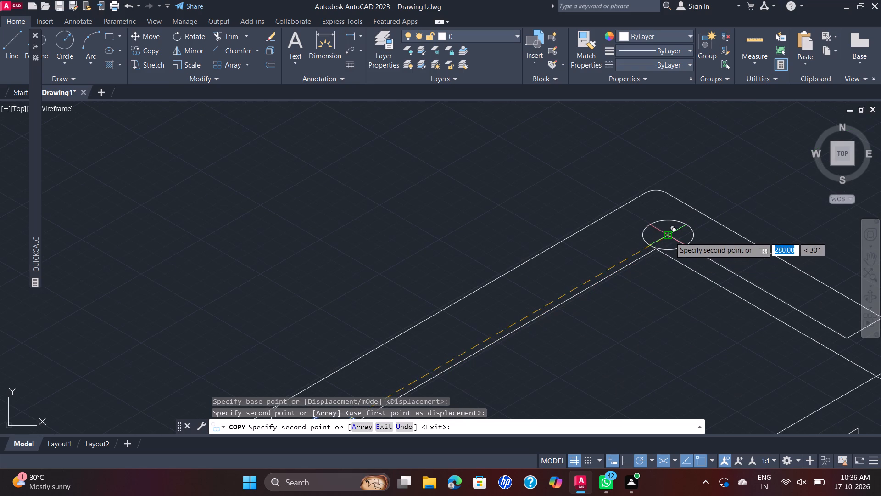
click(670, 237)
scroll(844, 325, down, 1)
middle_drag(827, 350, 758, 261)
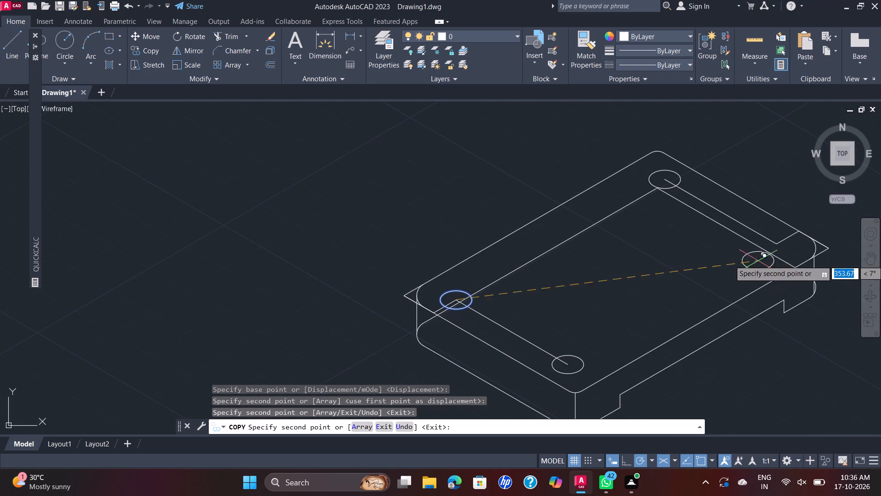
click(775, 243)
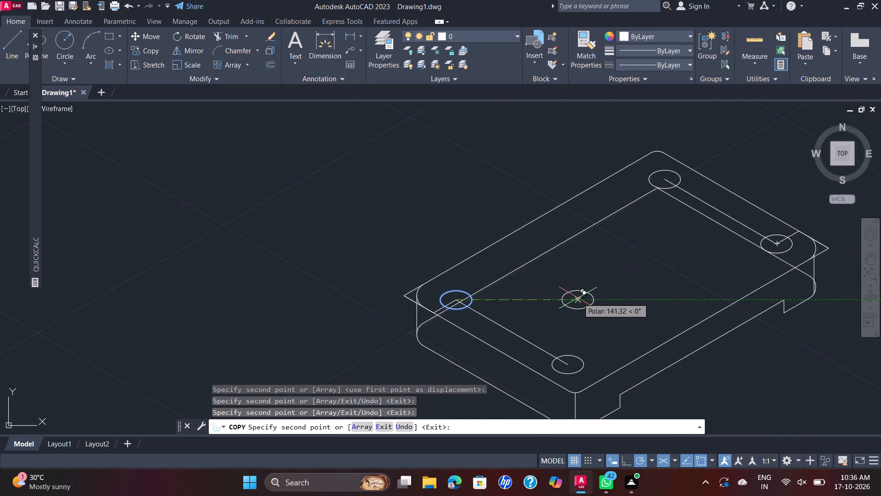
key(Escape)
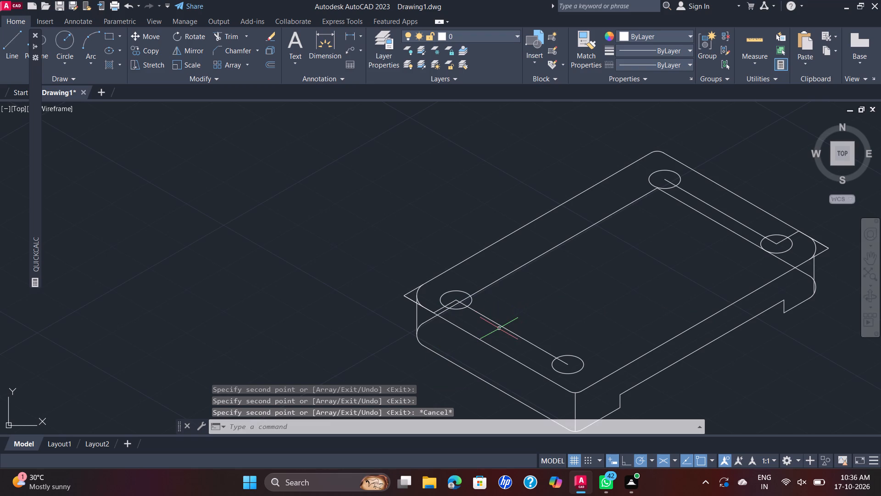
Erase the 150 construction line joining the two isocircles nearest the left corner.
click(504, 327)
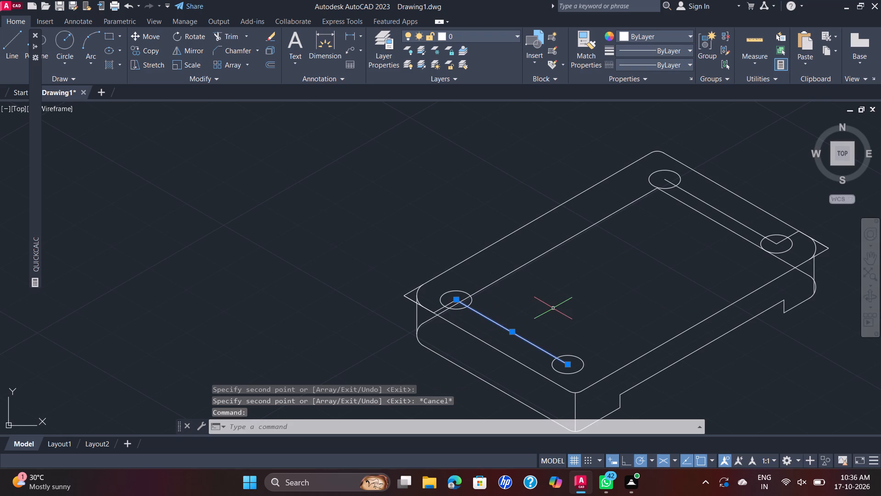
key(Delete)
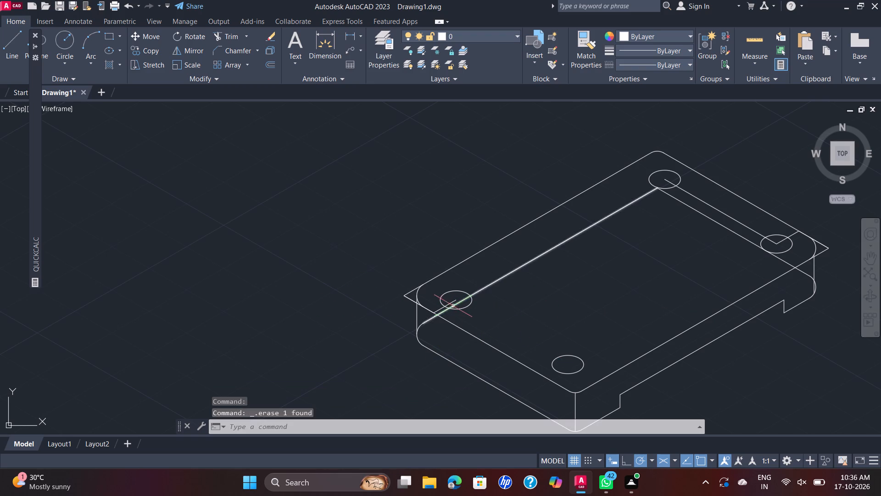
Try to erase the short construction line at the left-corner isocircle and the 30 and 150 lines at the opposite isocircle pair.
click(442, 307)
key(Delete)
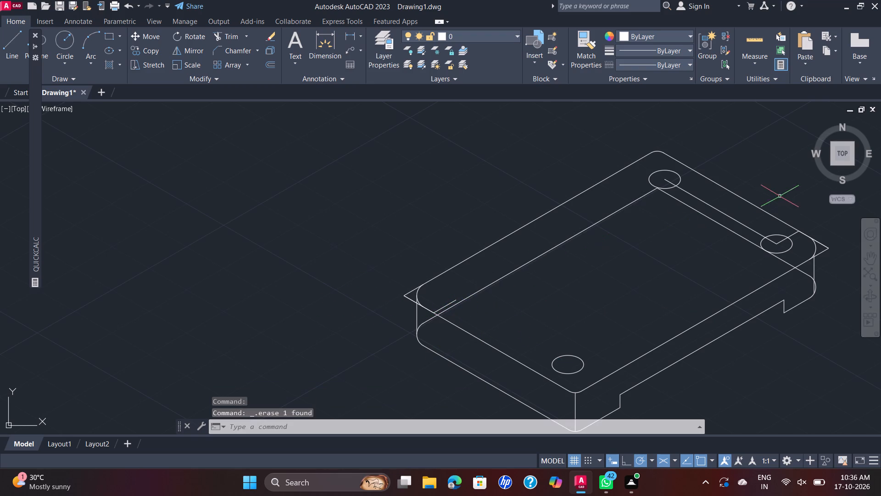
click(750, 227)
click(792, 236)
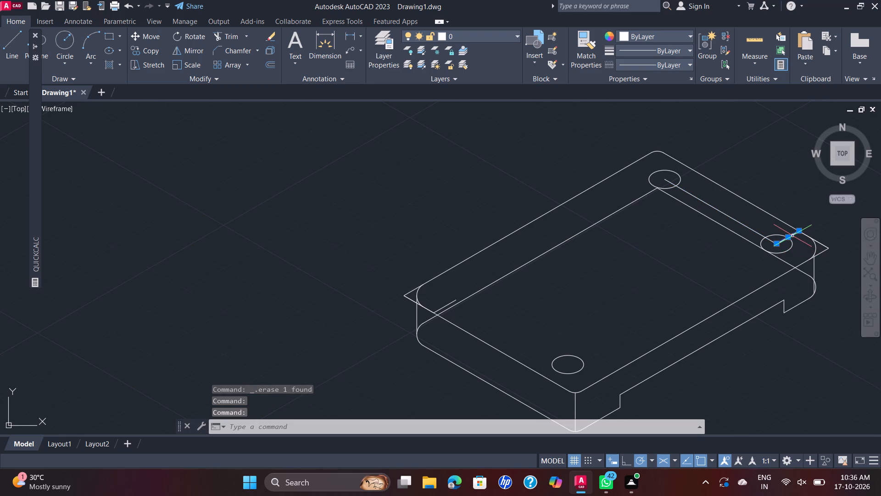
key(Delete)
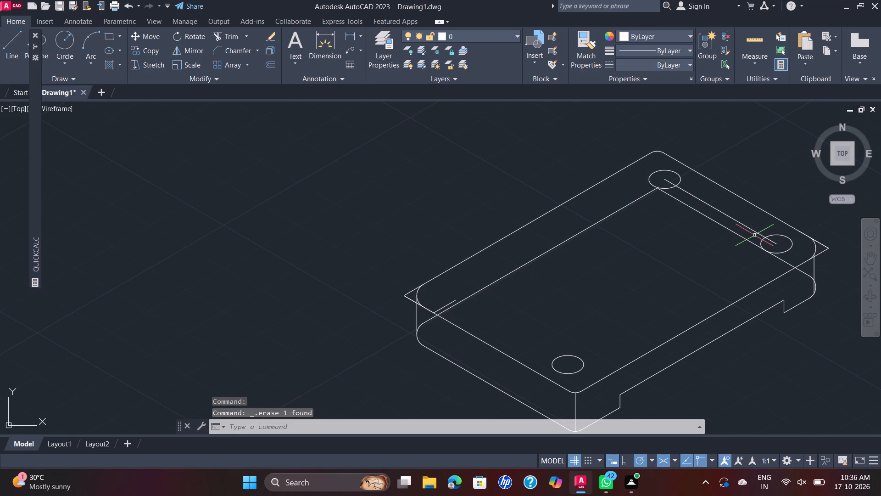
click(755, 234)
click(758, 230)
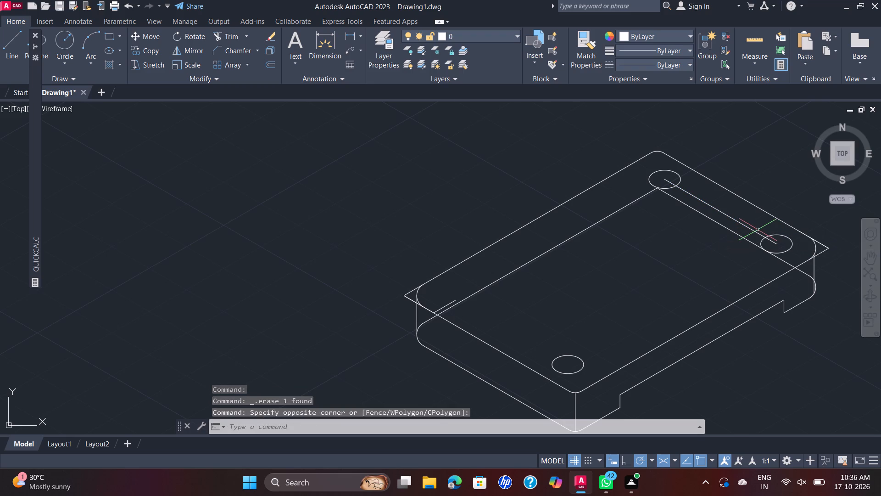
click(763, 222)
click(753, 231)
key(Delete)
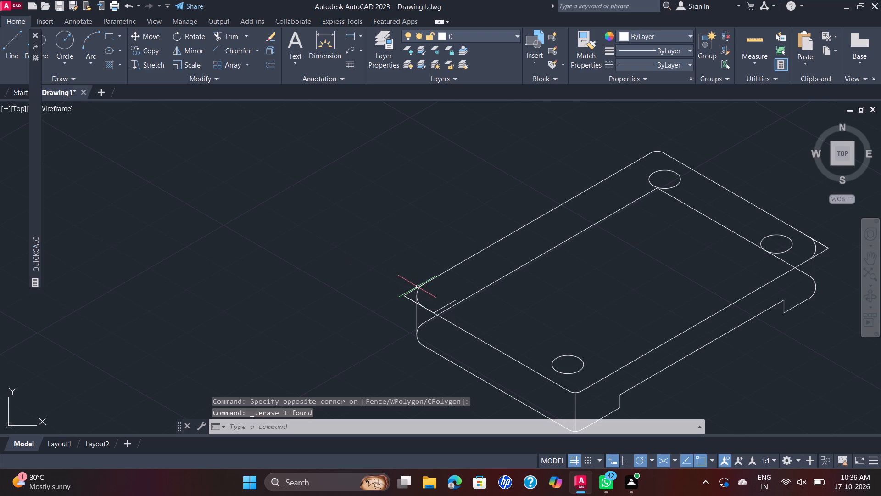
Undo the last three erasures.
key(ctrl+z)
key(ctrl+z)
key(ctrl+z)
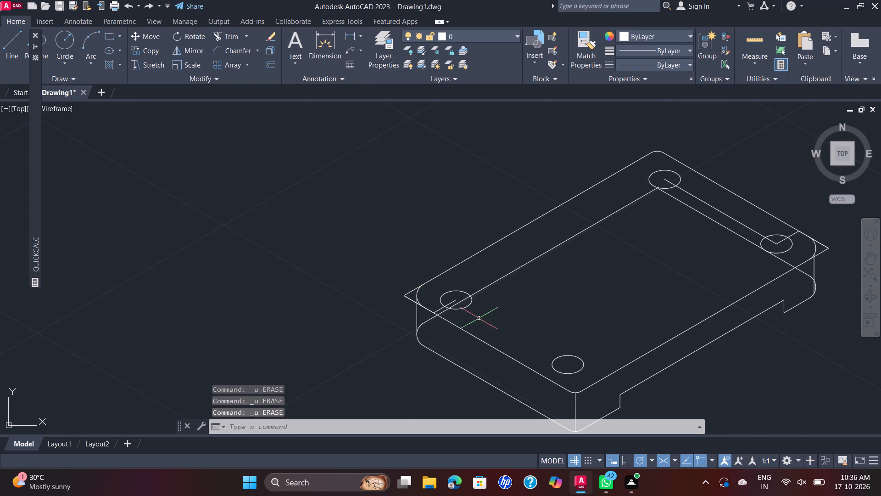
Erase the 30 construction line at the left-corner isocircle and the 150 and 30 lines at the opposite isocircle pair.
scroll(444, 305, up, 2)
click(435, 316)
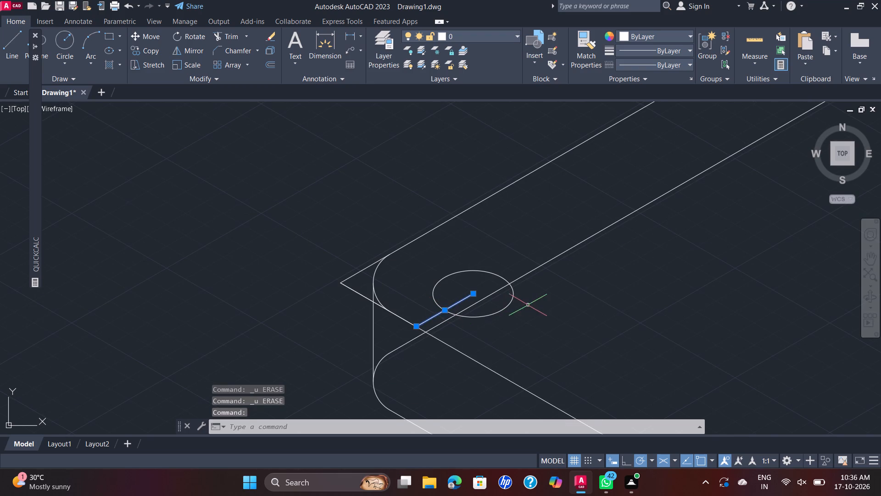
key(Delete)
scroll(685, 305, down, 3)
middle_drag(686, 304, 526, 346)
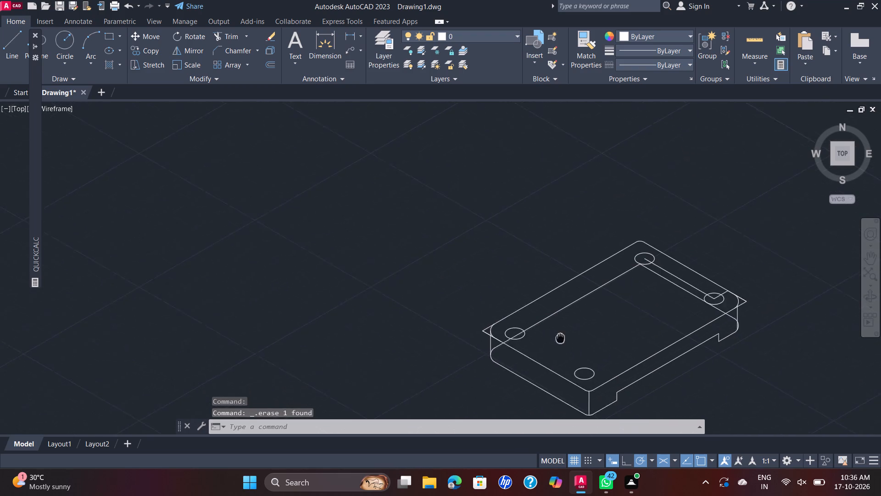
middle_drag(526, 346, 520, 347)
scroll(517, 347, up, 1)
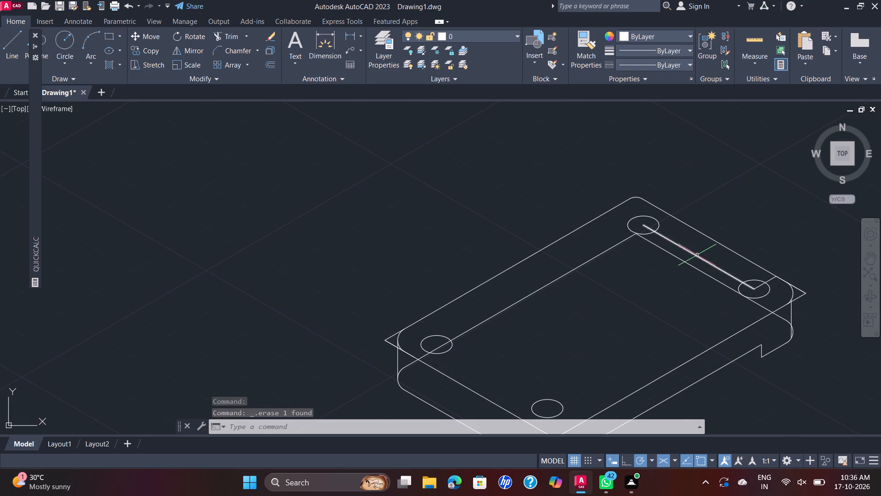
click(696, 260)
click(706, 252)
click(713, 252)
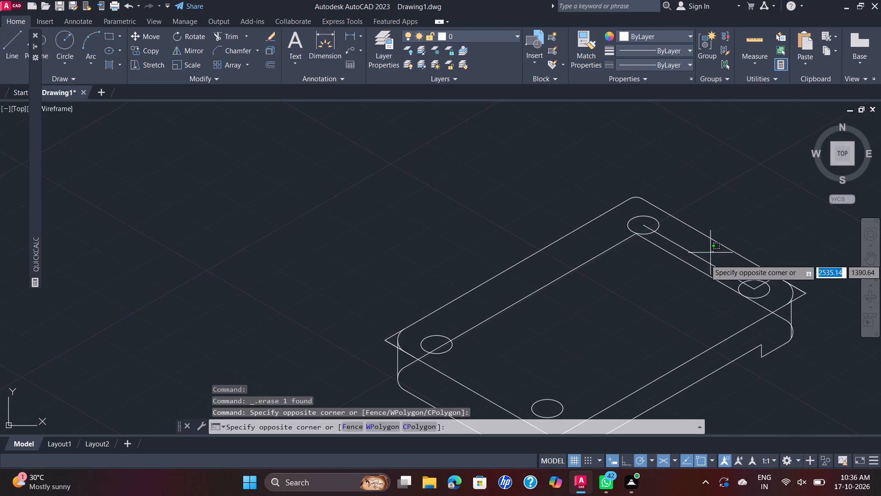
click(703, 262)
key(Delete)
click(760, 285)
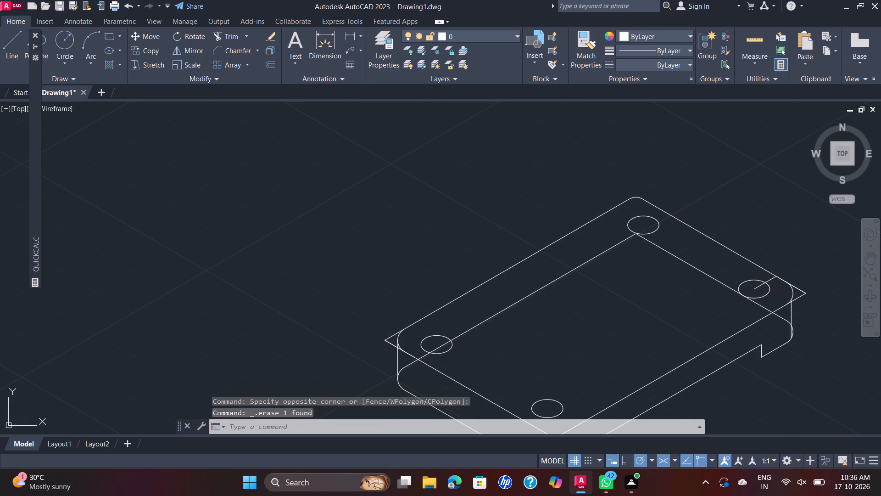
key(Delete)
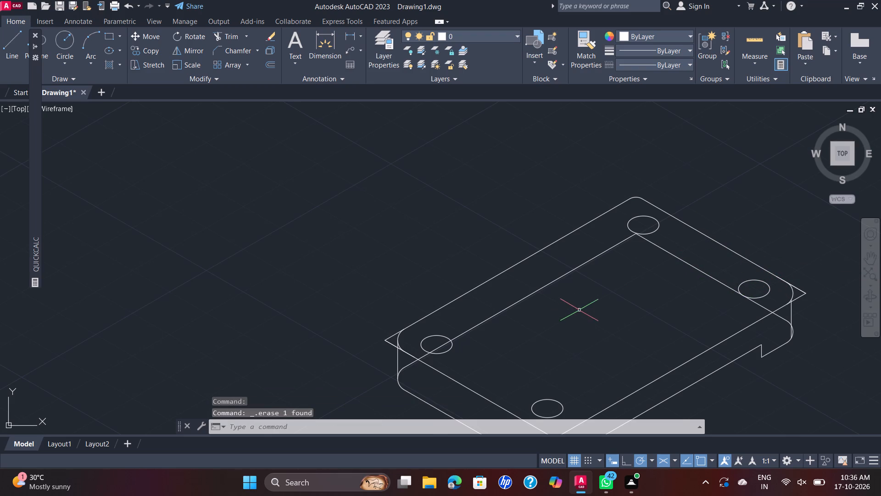
Erase the base's hidden long bottom edge at the back of the block.
click(558, 280)
key(Delete)
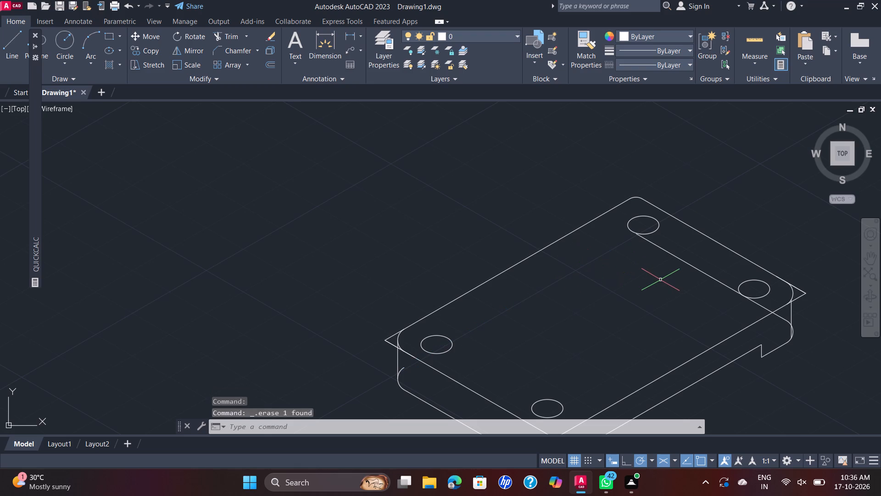
Erase the base's hidden short bottom edge that runs beneath the two holes at the block's far end.
click(682, 259)
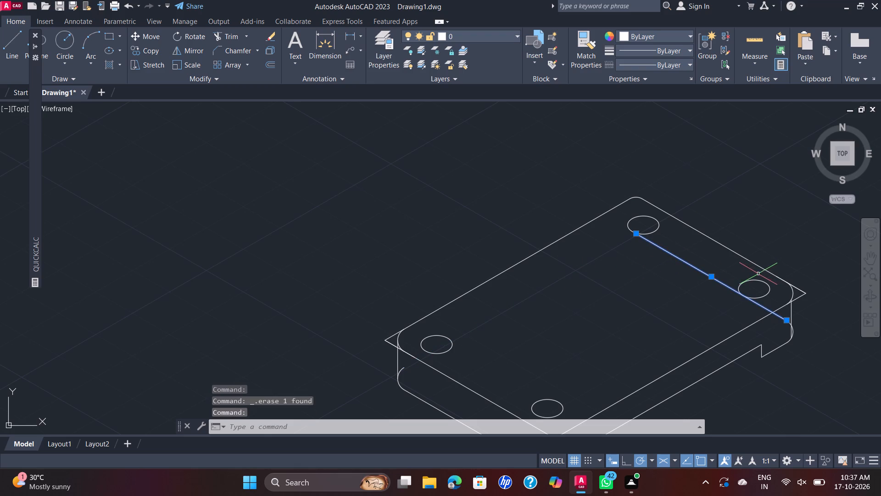
key(Delete)
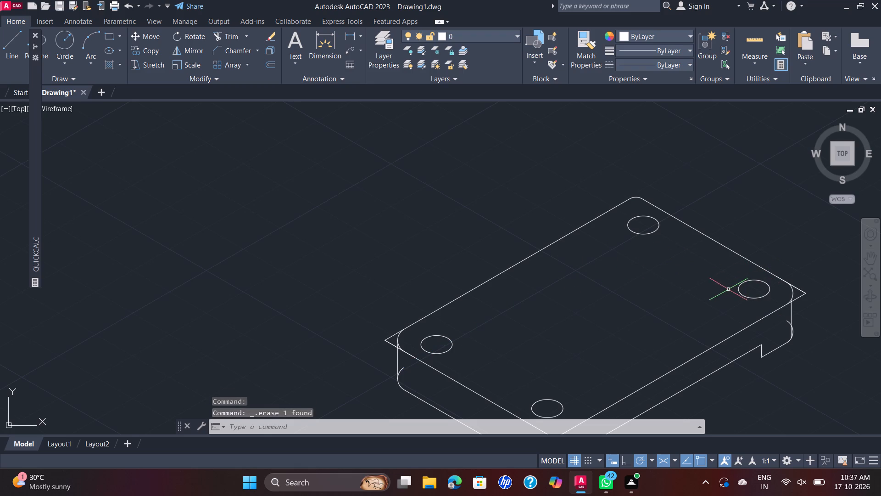
Trim away the hidden upper part of the bottom corner arc at the block's left corner.
scroll(728, 289, down, 1)
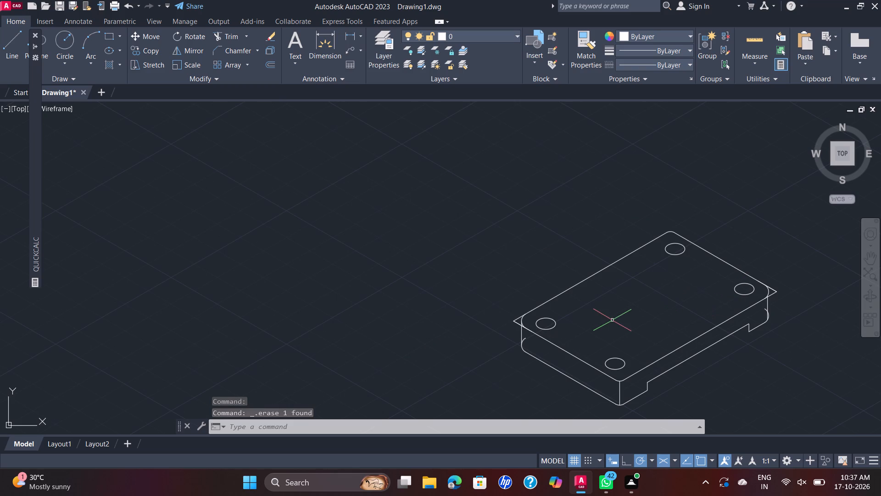
scroll(612, 320, up, 1)
scroll(613, 325, down, 1)
middle_drag(613, 327, 615, 327)
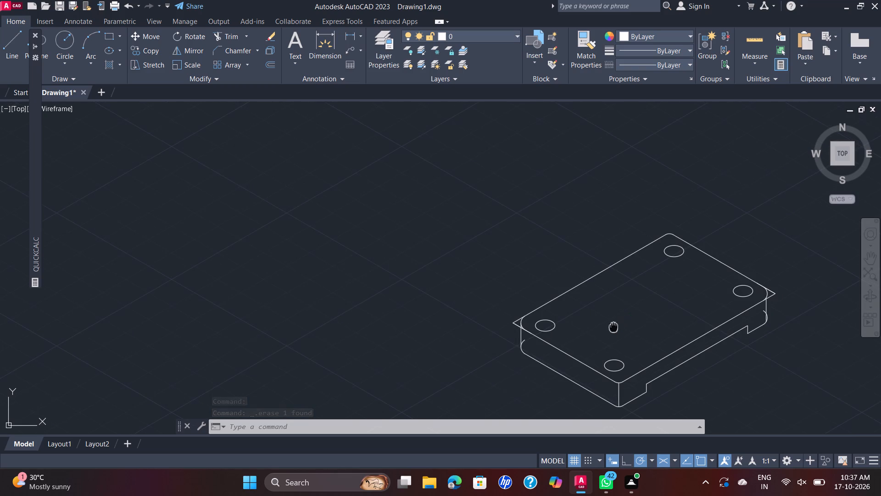
middle_drag(615, 327, 633, 302)
scroll(612, 306, up, 2)
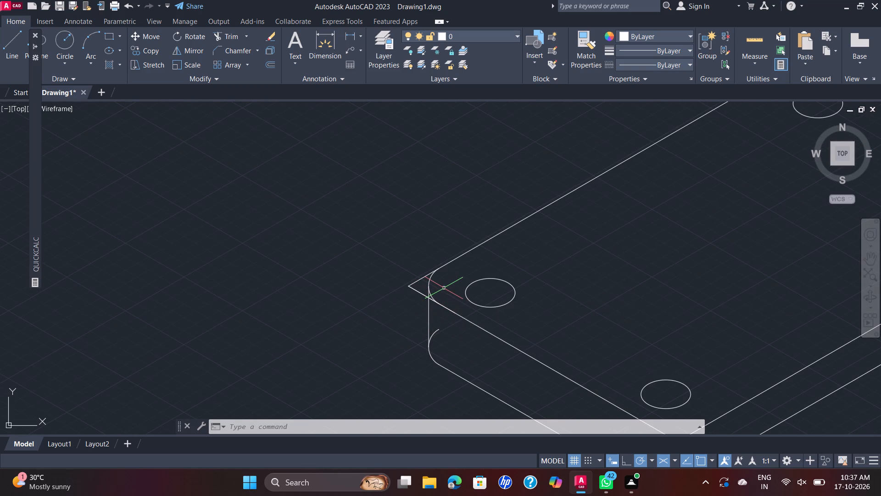
scroll(479, 345, up, 1)
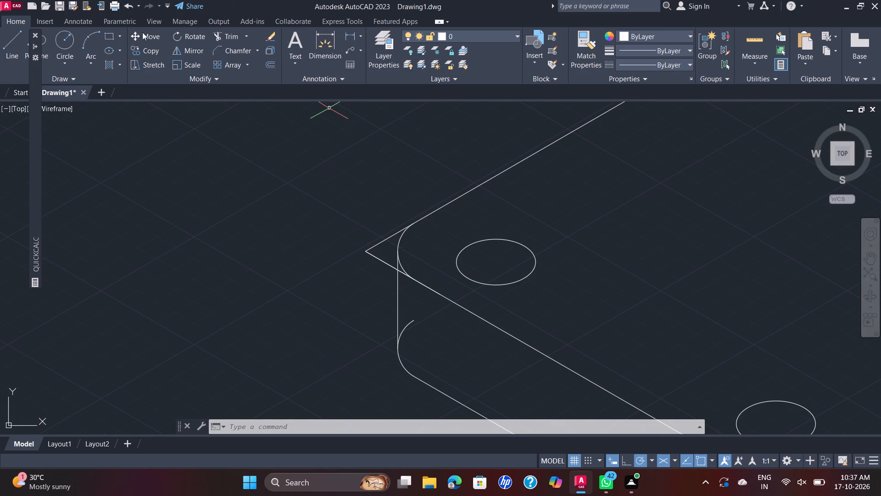
click(226, 37)
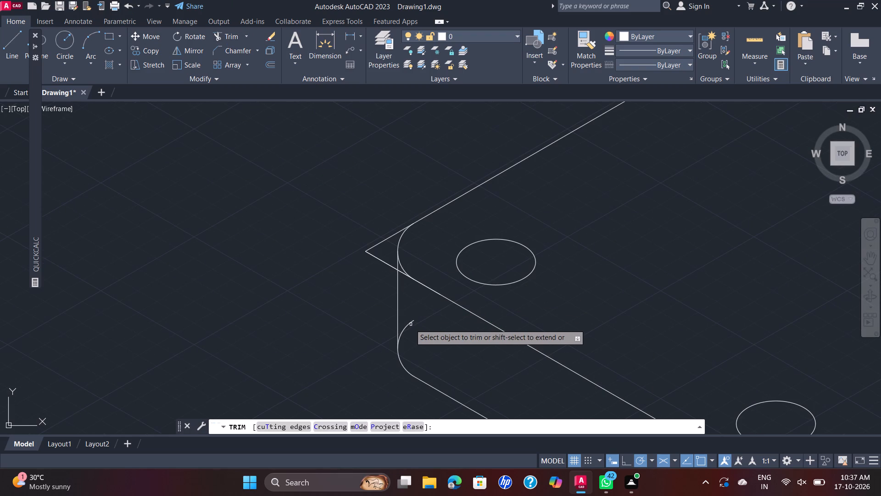
click(409, 324)
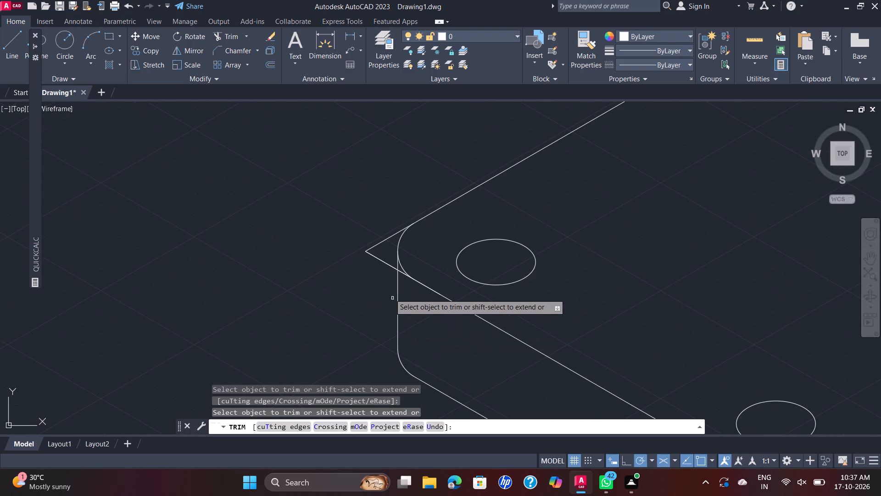
Trim the top-face edge lines that overhang the rounded left corner, including the short leftover piece beside the vertical edge.
click(390, 268)
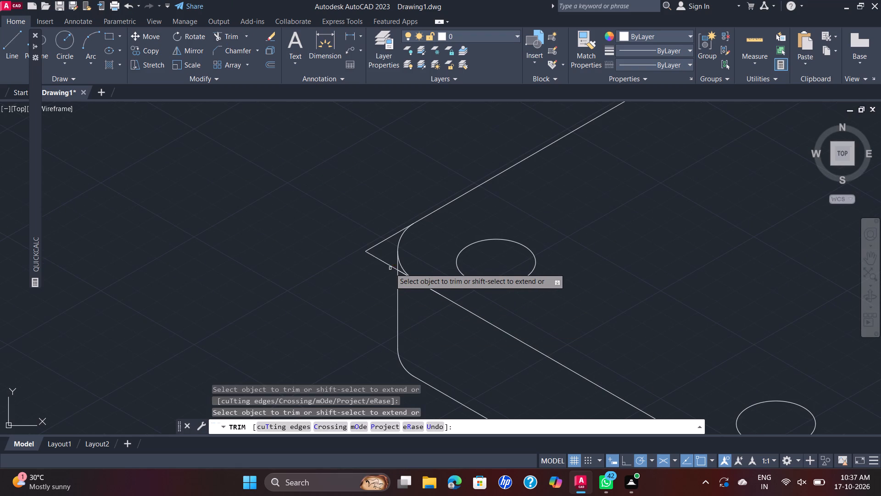
click(387, 263)
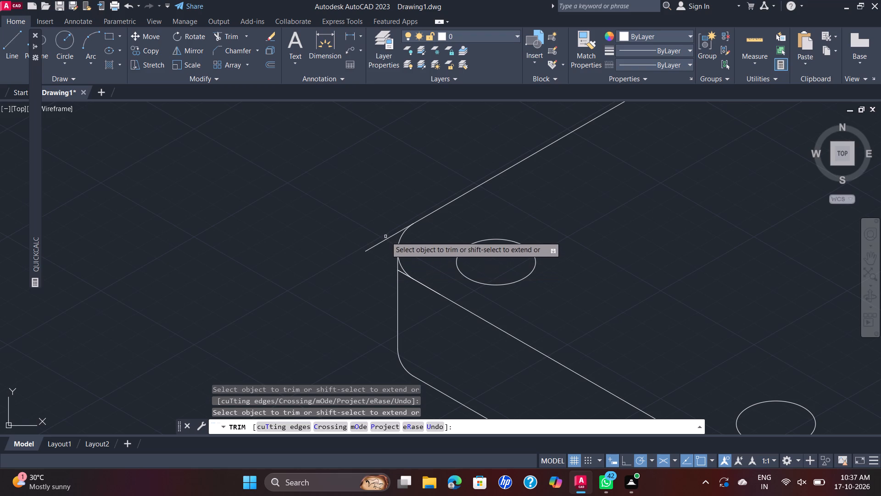
click(387, 240)
scroll(384, 244, down, 2)
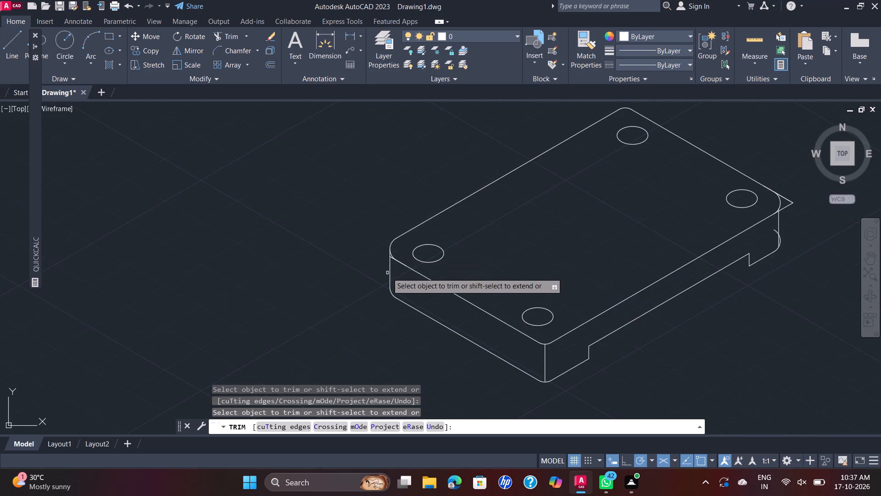
scroll(387, 273, up, 4)
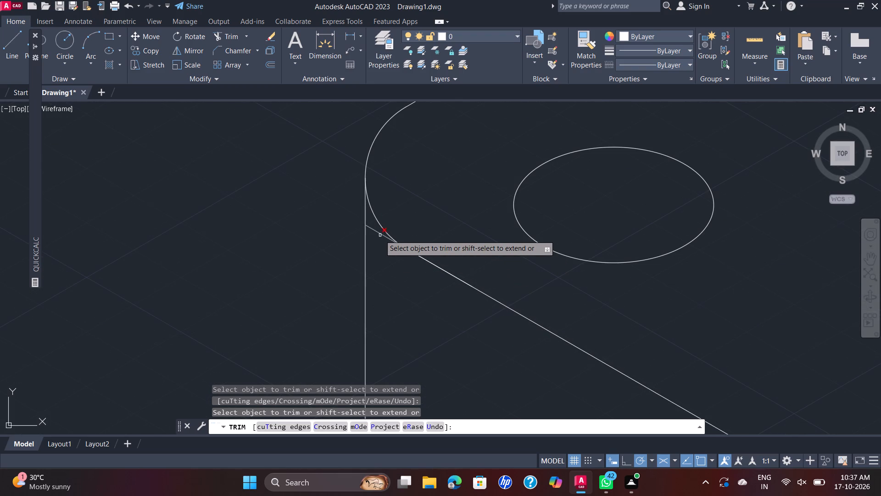
click(380, 235)
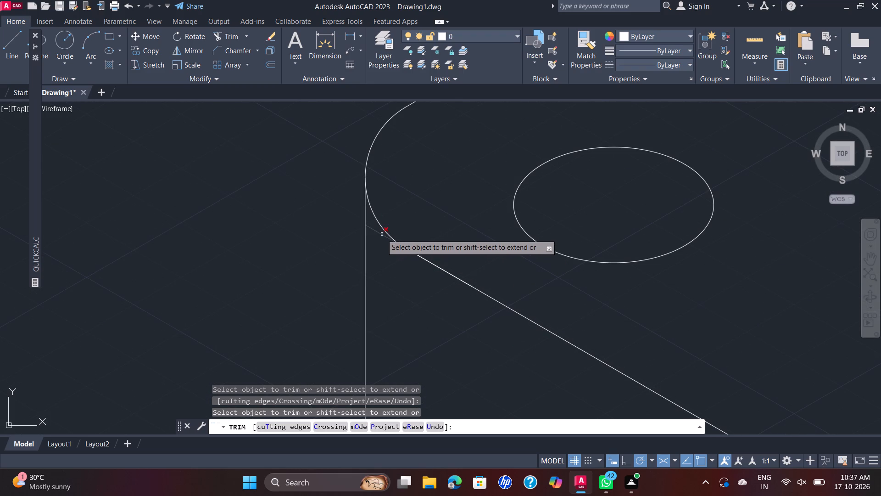
click(382, 234)
scroll(382, 238, down, 2)
scroll(418, 292, down, 2)
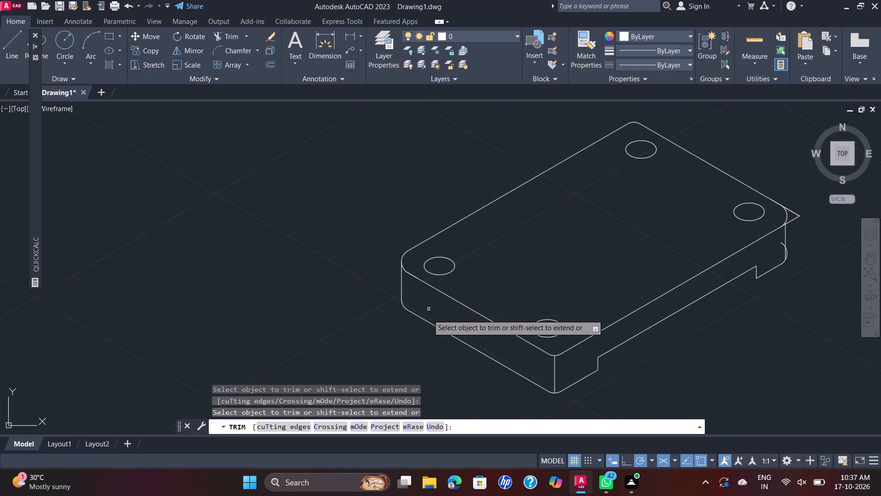
scroll(315, 350, down, 1)
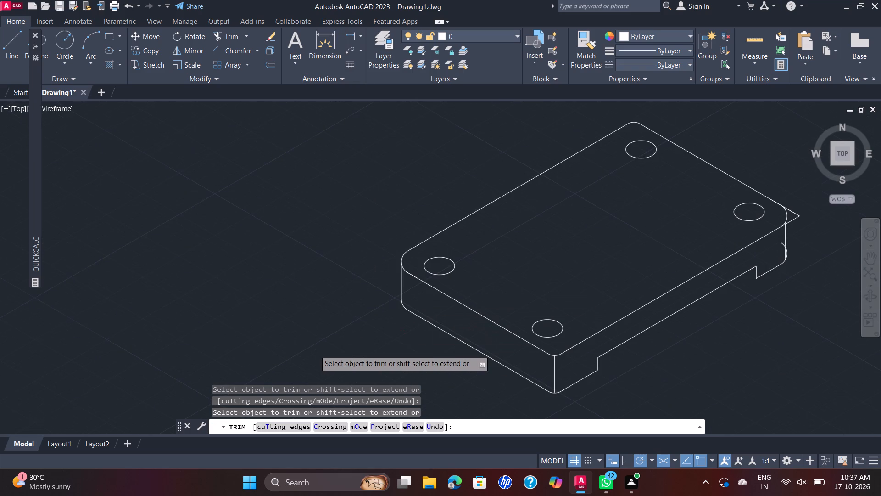
scroll(340, 312, up, 1)
key(Escape)
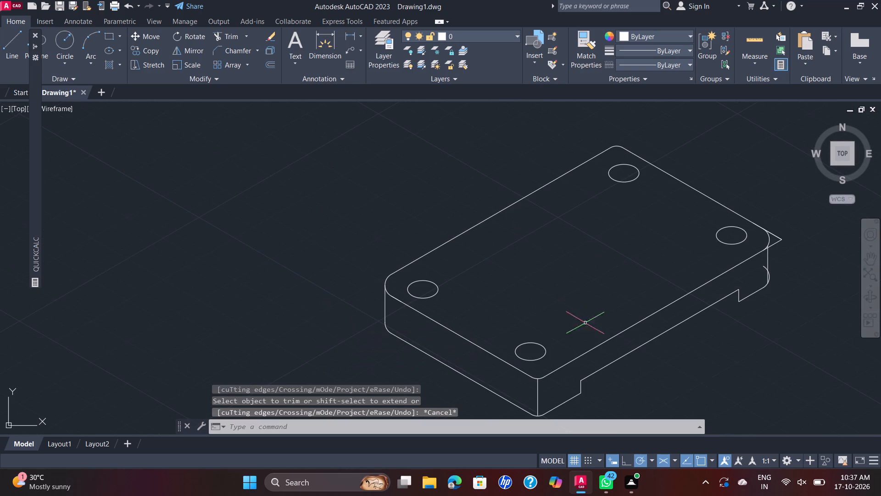
Draw a construction line across the top face between the midpoints of its two long edges.
scroll(645, 306, down, 1)
middle_drag(645, 306, 636, 300)
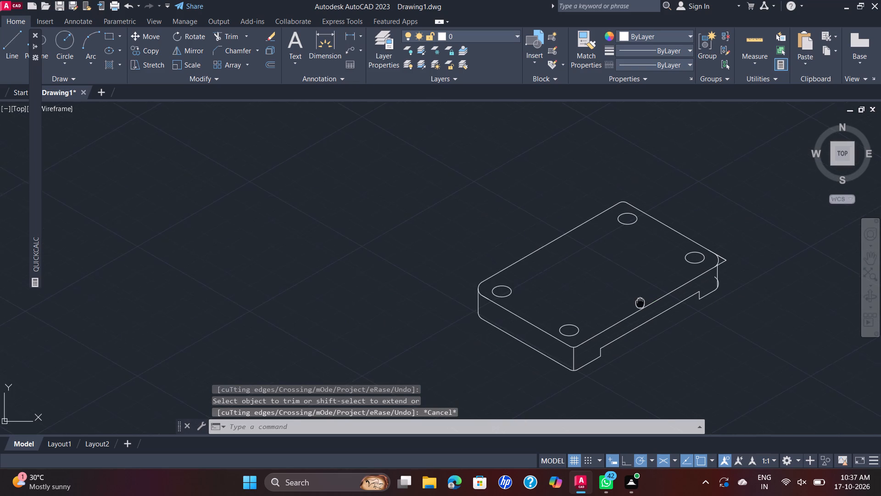
middle_drag(636, 300, 589, 298)
scroll(586, 299, up, 1)
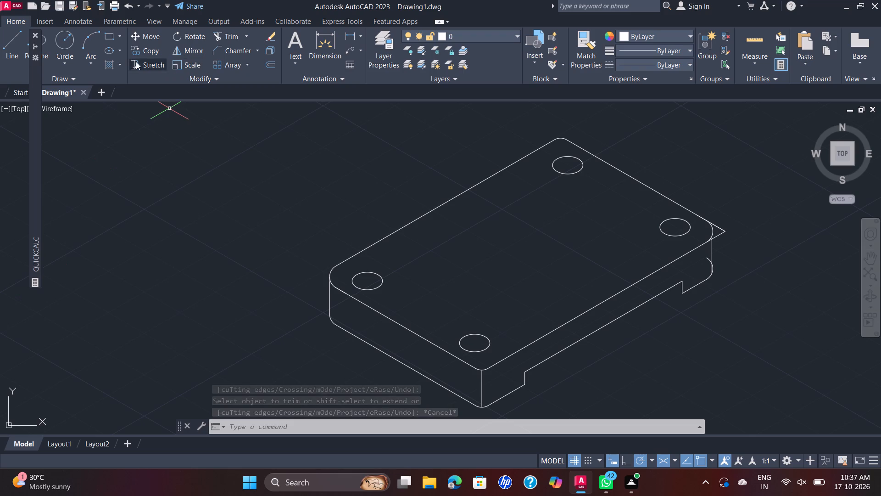
click(67, 34)
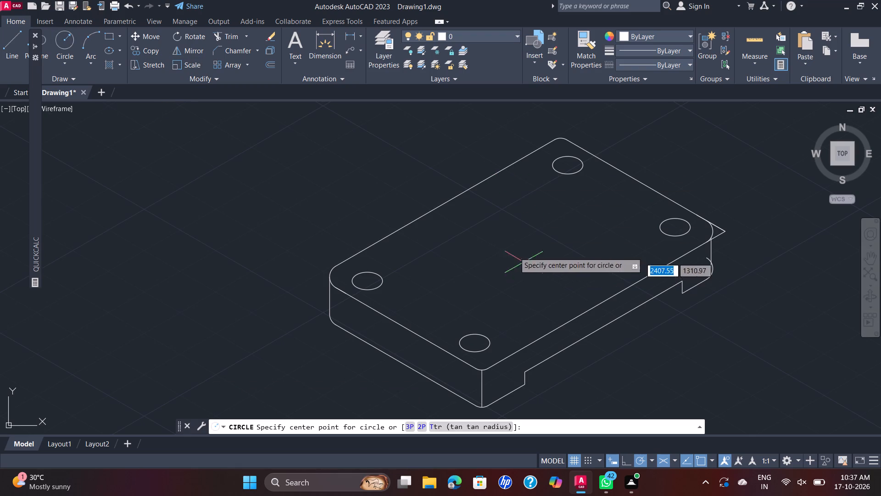
key(Escape)
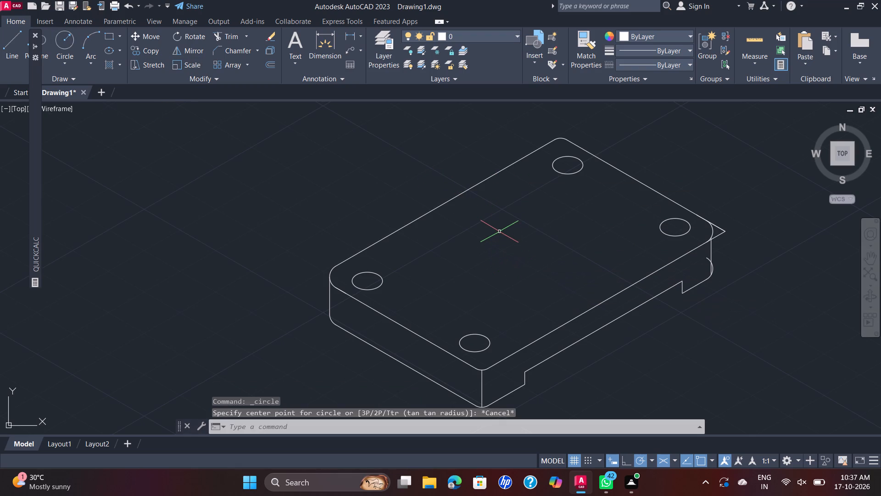
key(l)
key(Return)
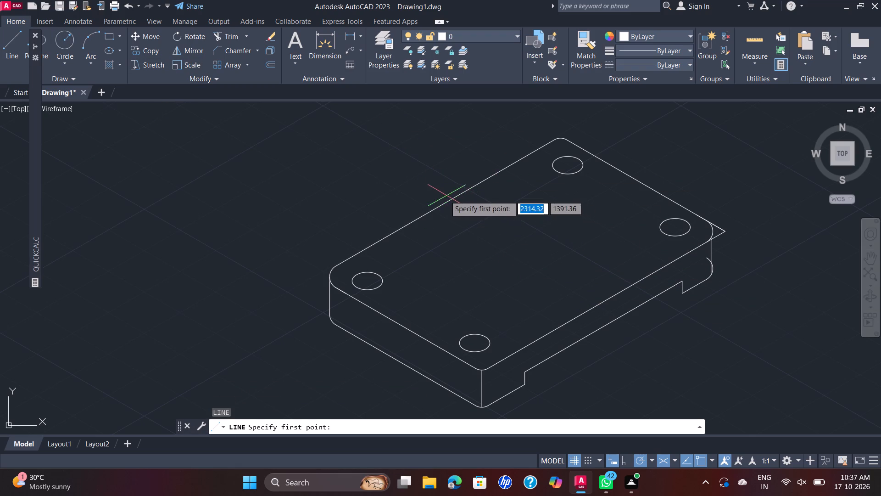
click(442, 204)
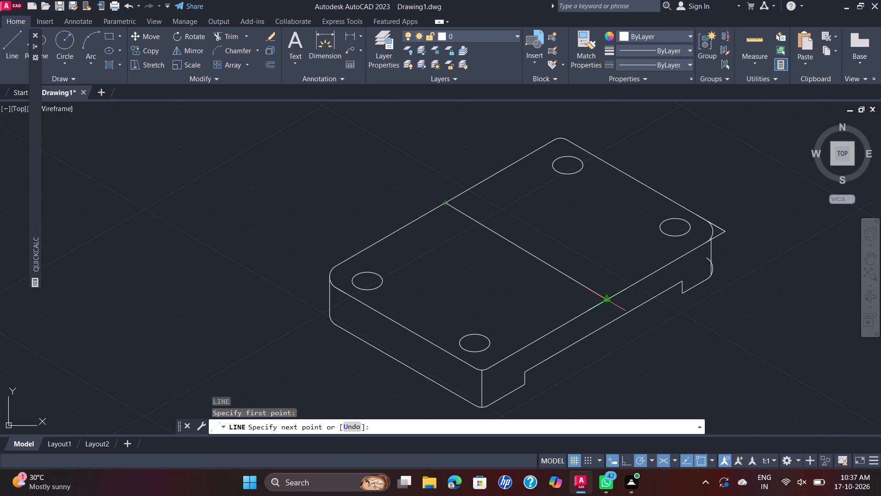
click(609, 300)
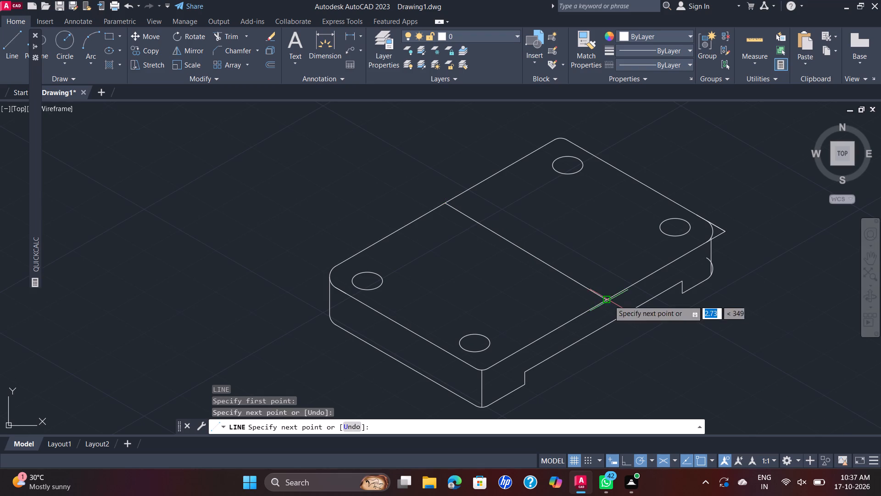
key(Escape)
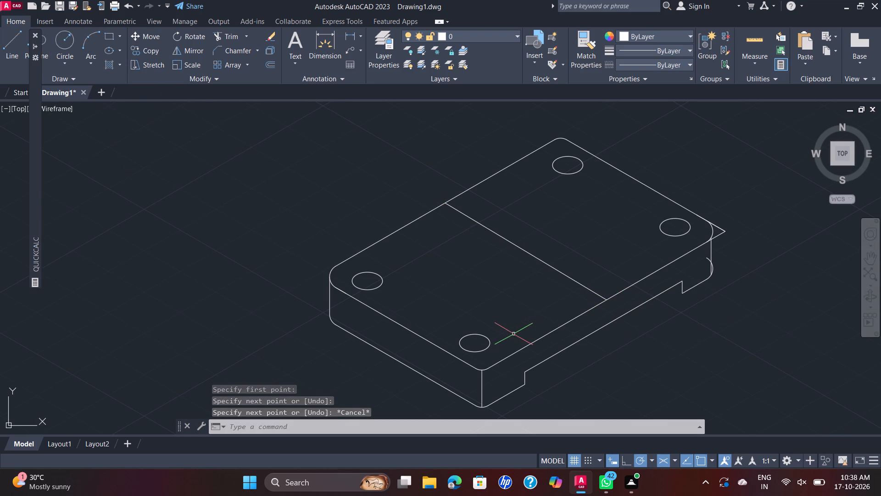
Draw a 120-diameter isocircle centred on the midpoint of the construction line across the top face.
text(EL)
key(Return)
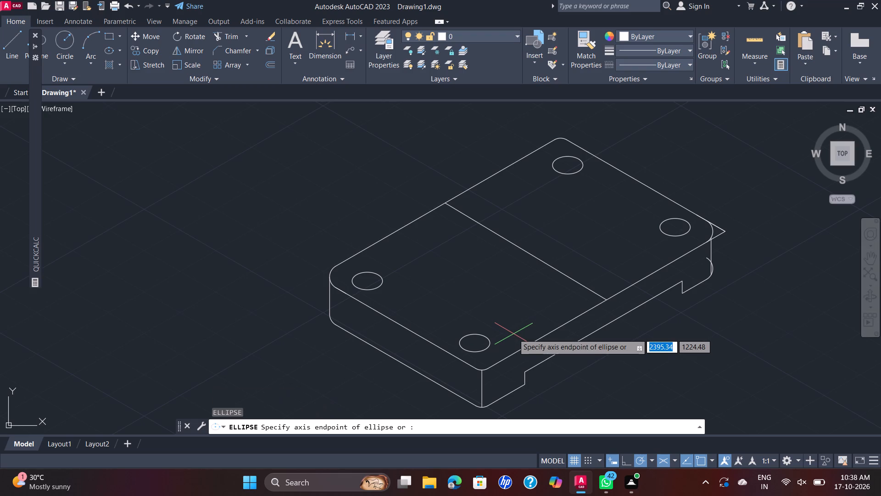
text(IS)
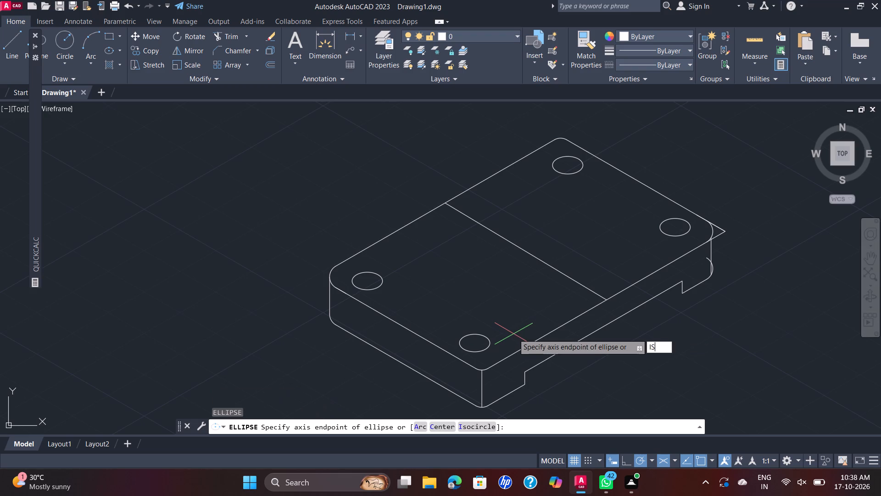
key(o)
key(Return)
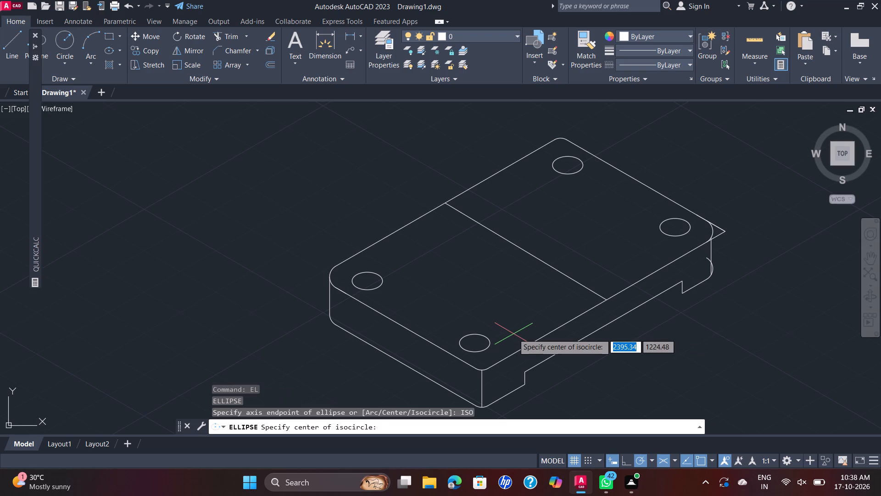
click(525, 253)
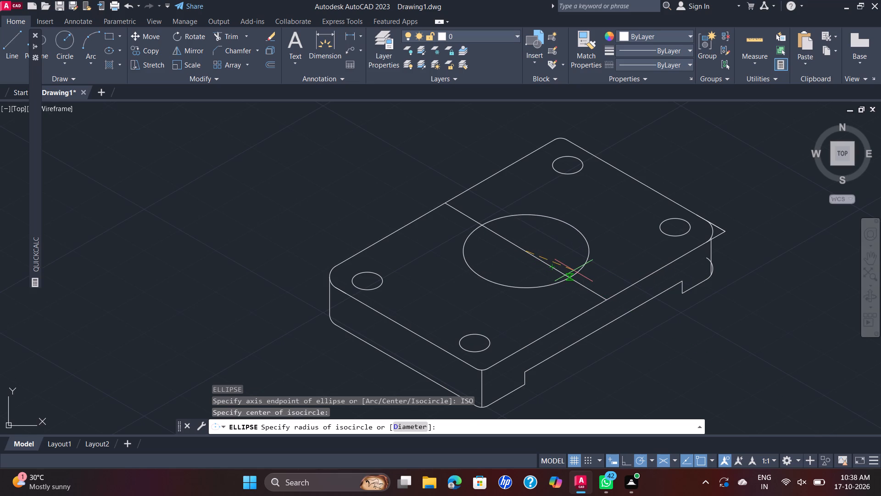
key(d)
key(Return)
text(120)
key(Return)
Draw a 90-diameter isocircle concentric with the 120-diameter isocircle on the top face.
key(space)
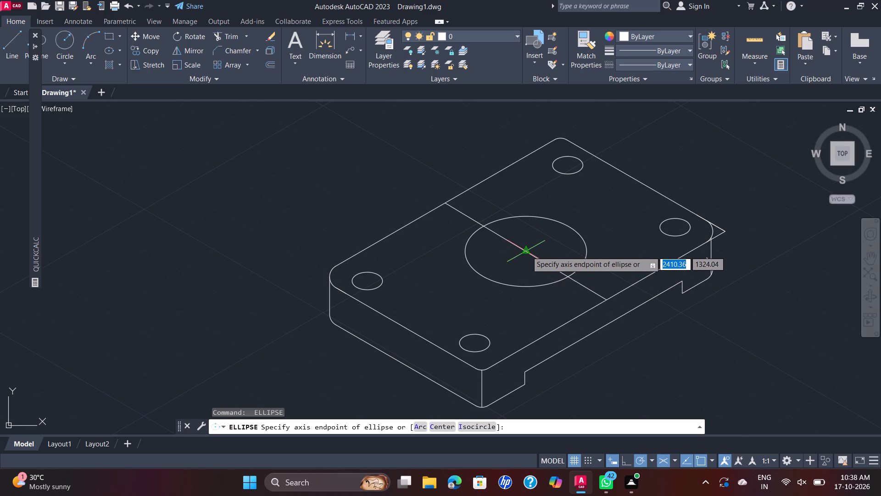
text(ISO)
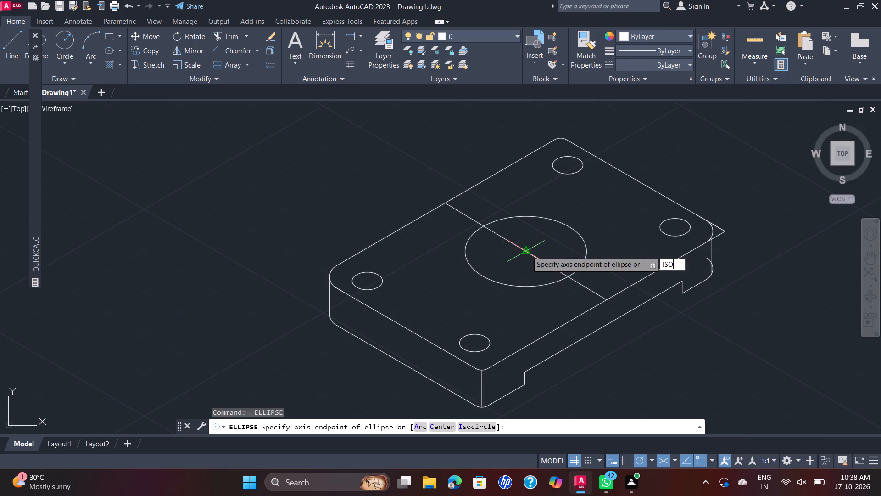
key(Return)
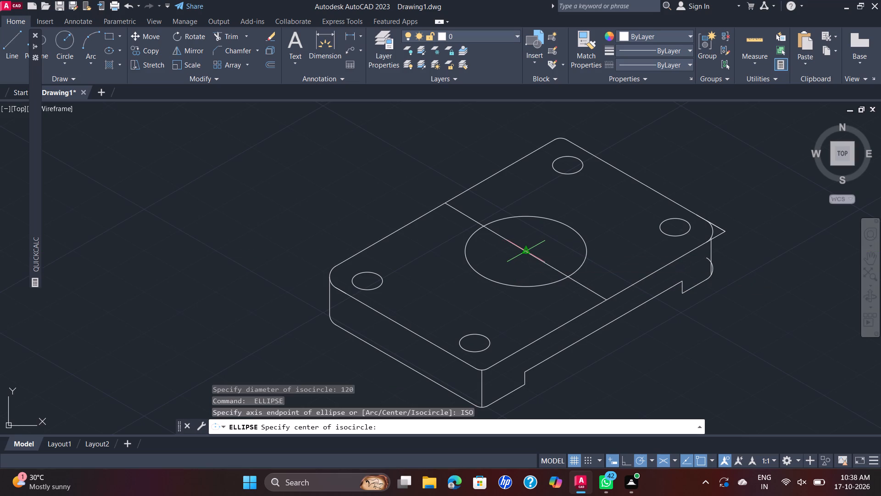
click(527, 248)
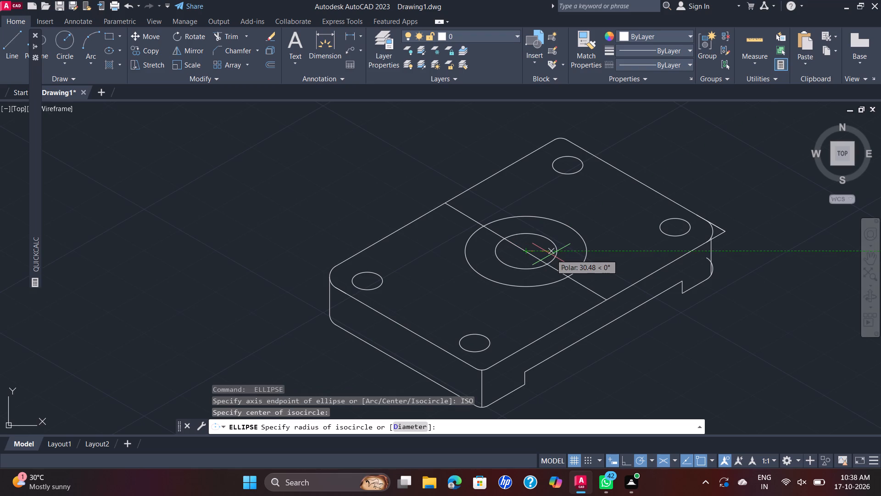
key(d)
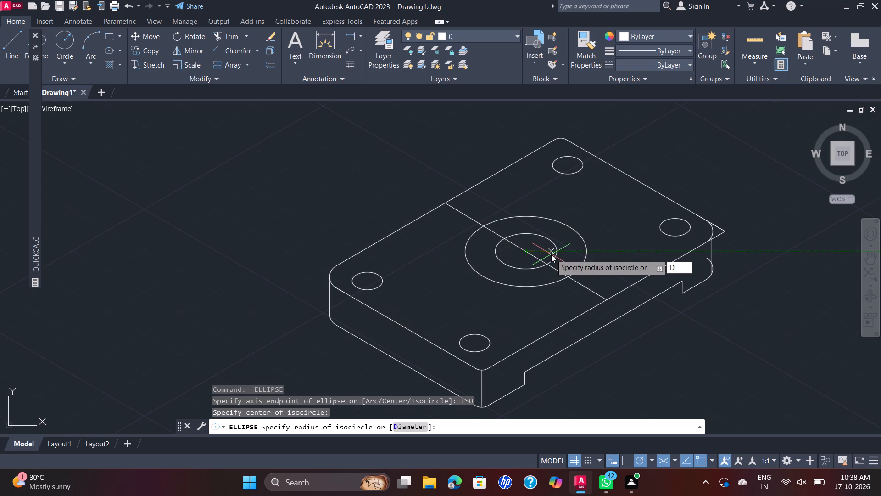
key(Return)
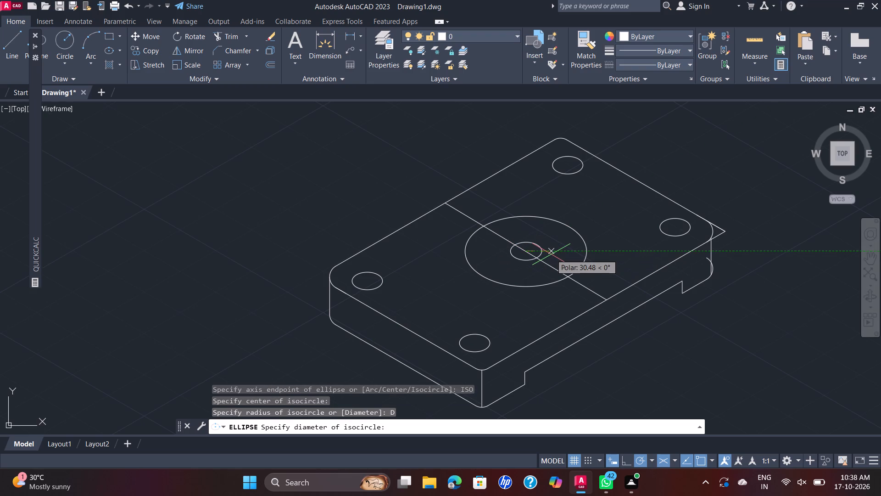
key(9)
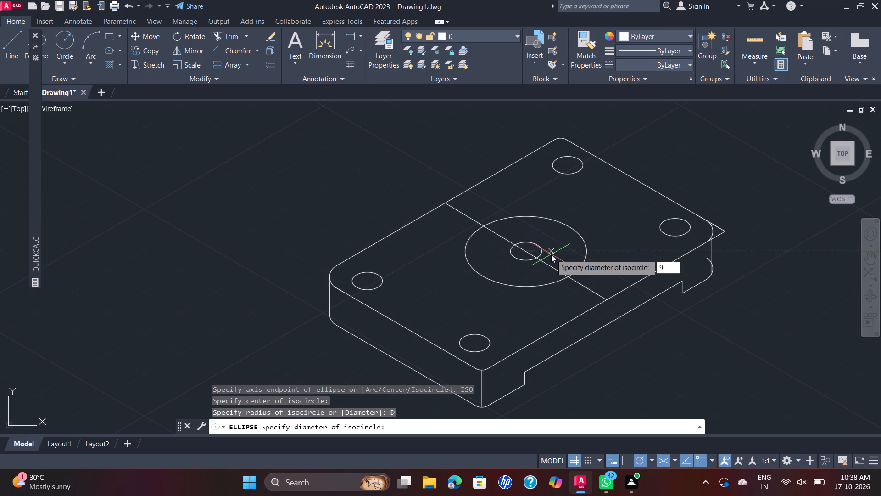
key(0)
key(Return)
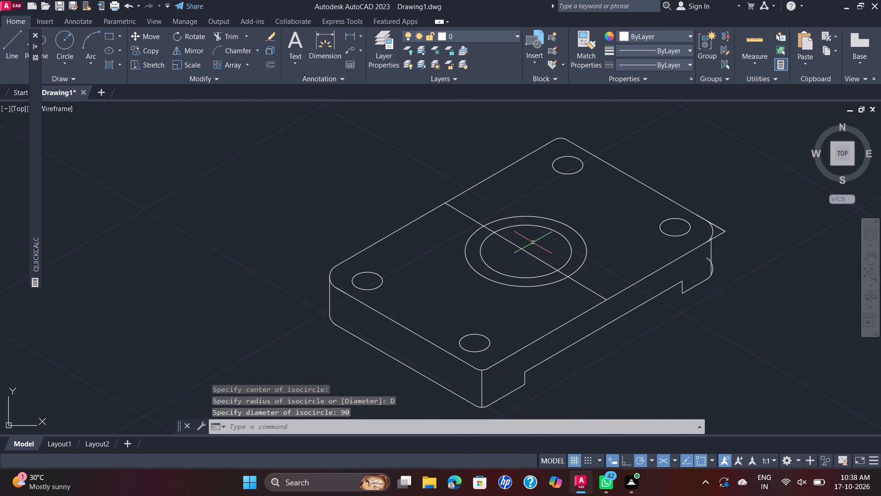
Copy both central isocircles 75 units straight up from their shared centre.
click(576, 229)
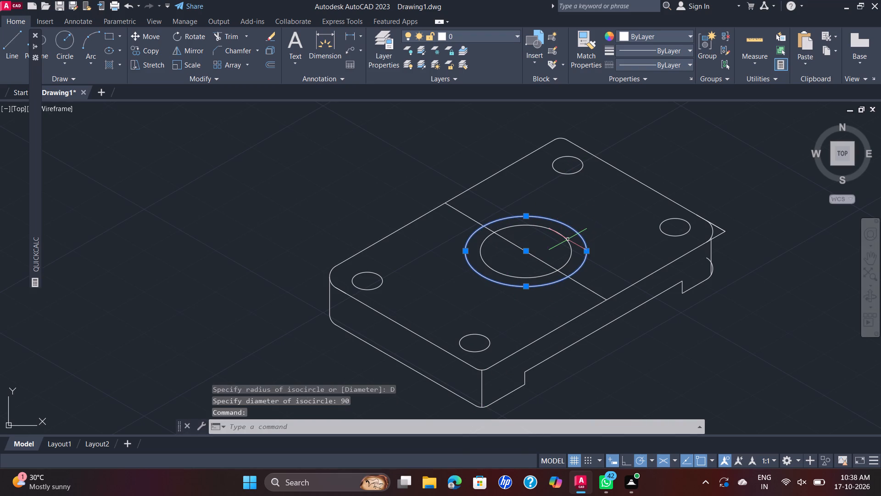
click(568, 239)
click(593, 223)
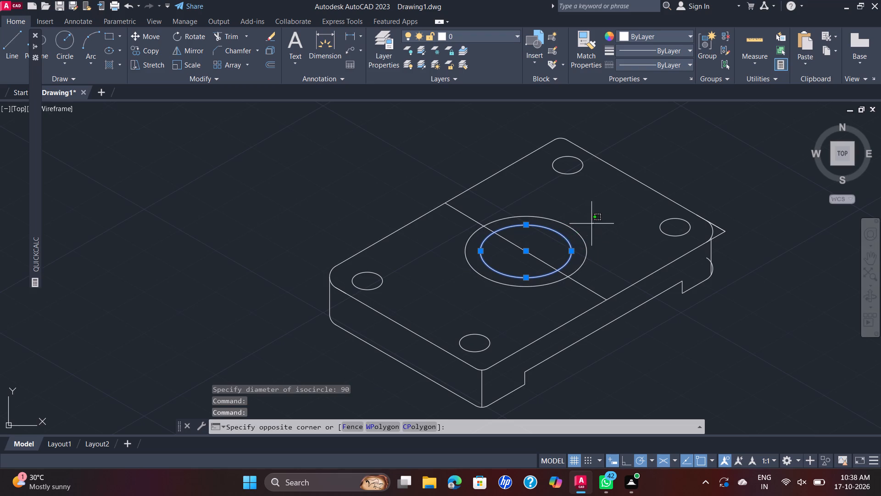
click(555, 246)
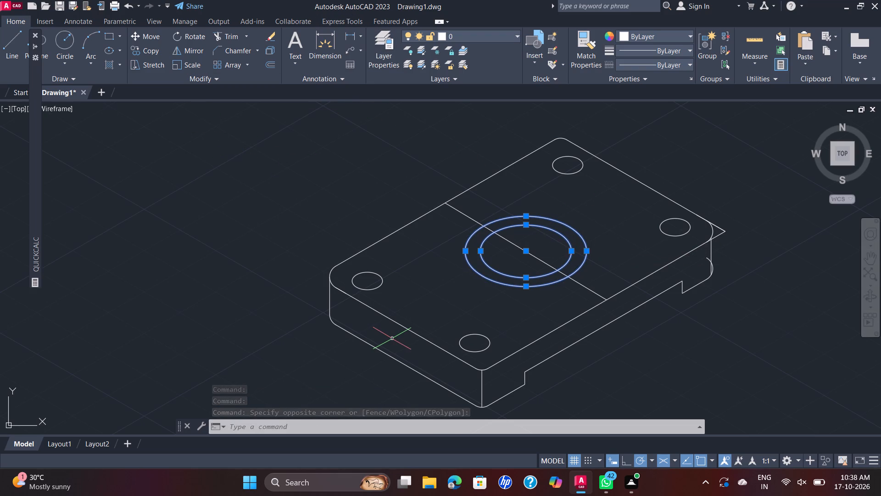
text(CO)
key(Return)
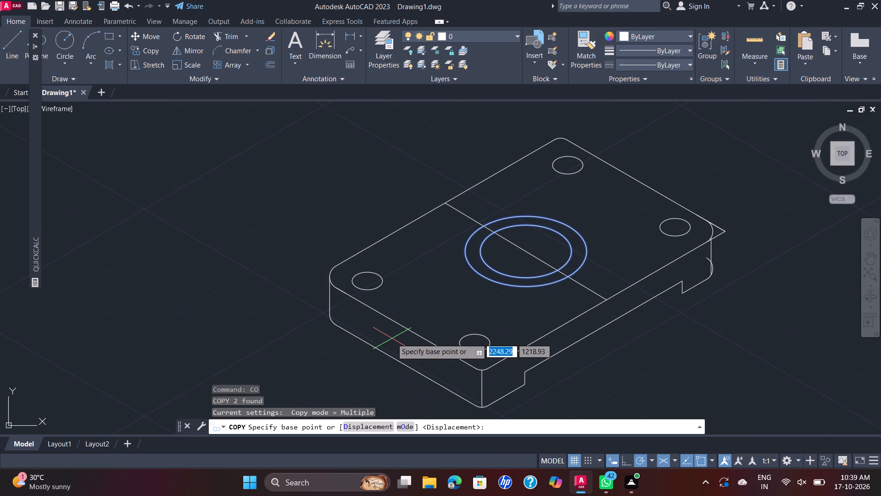
click(526, 253)
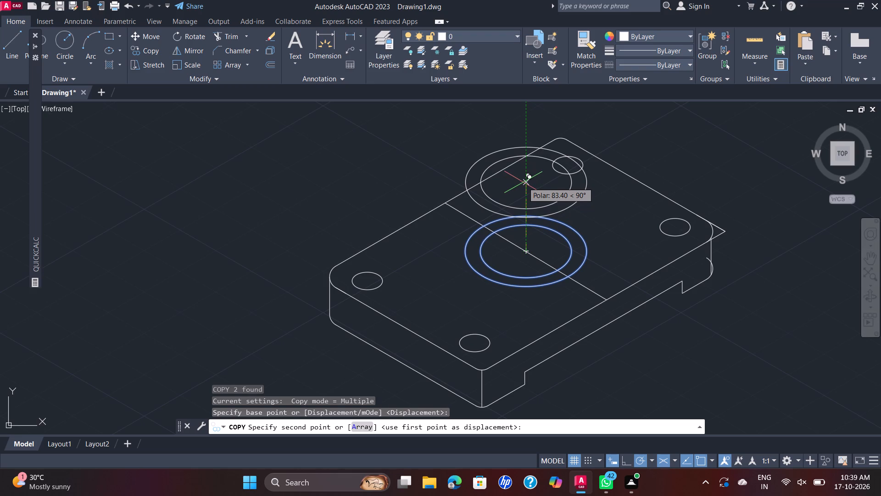
text(75)
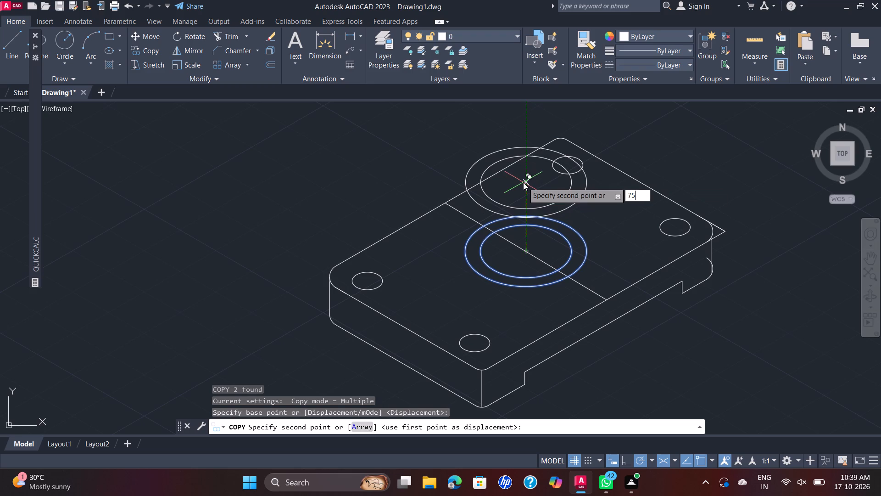
key(Return)
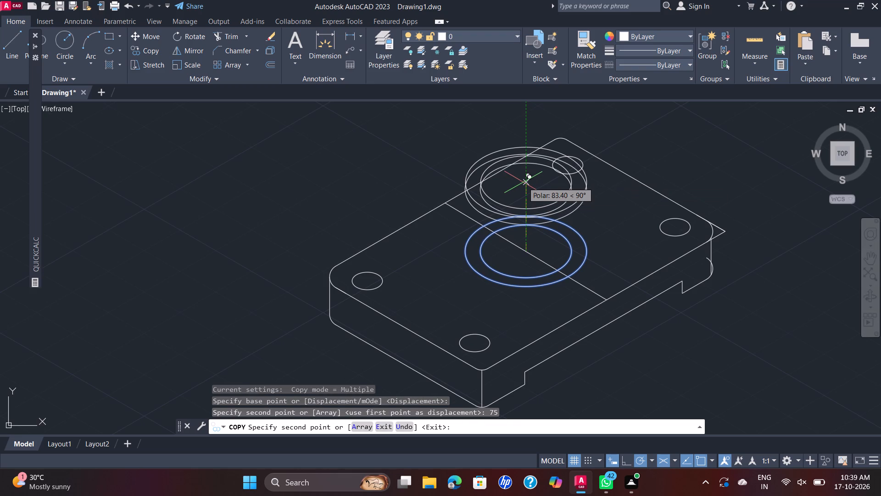
key(Escape)
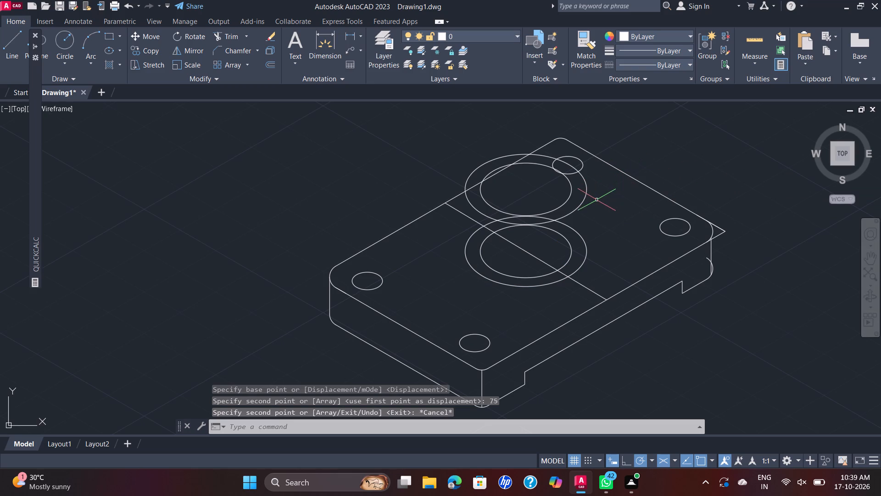
Delete the original inner 90-diameter isocircle at the base of the boss.
click(569, 248)
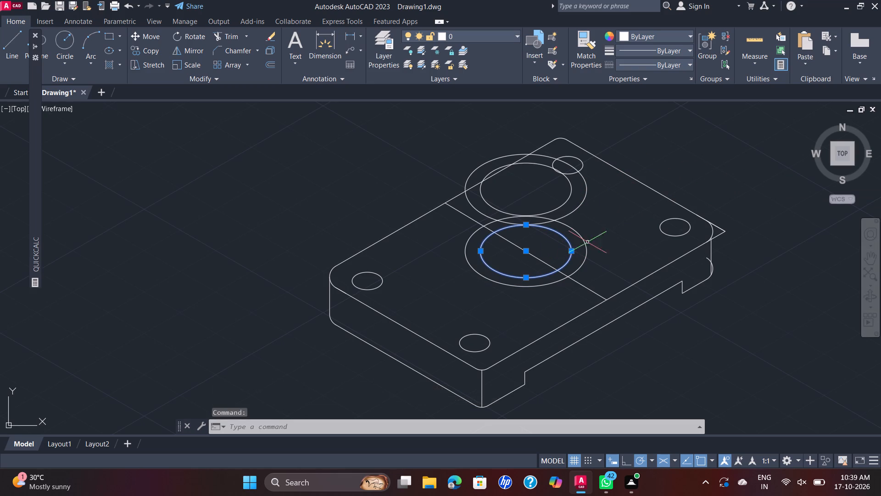
key(Delete)
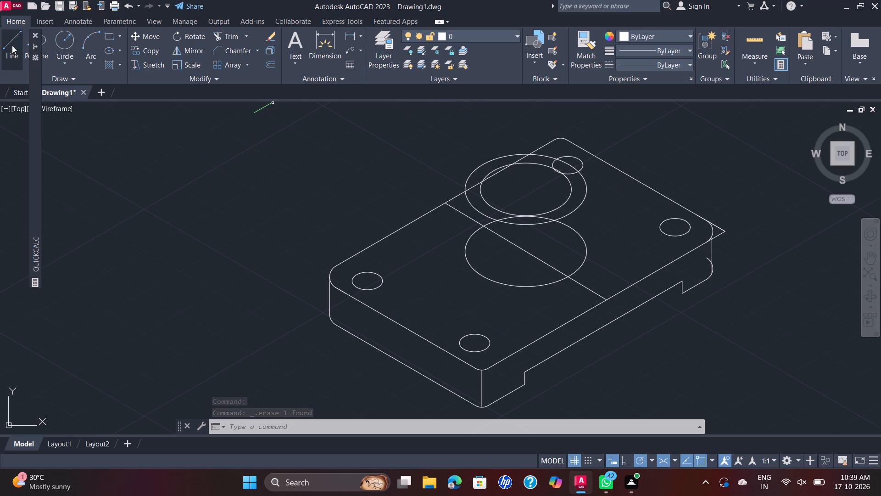
Draw the two vertical side lines of the cylinder, joining the side quadrants of the upper and lower 120-diameter isocircles.
key(l)
key(Return)
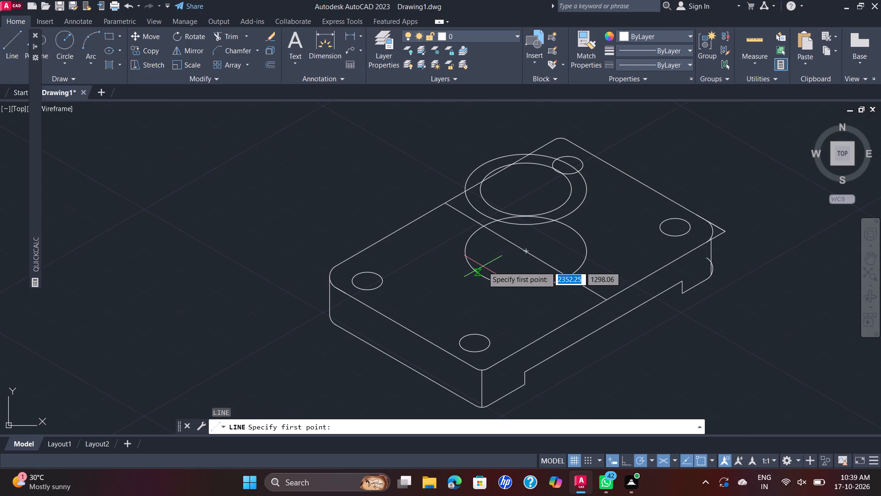
click(587, 189)
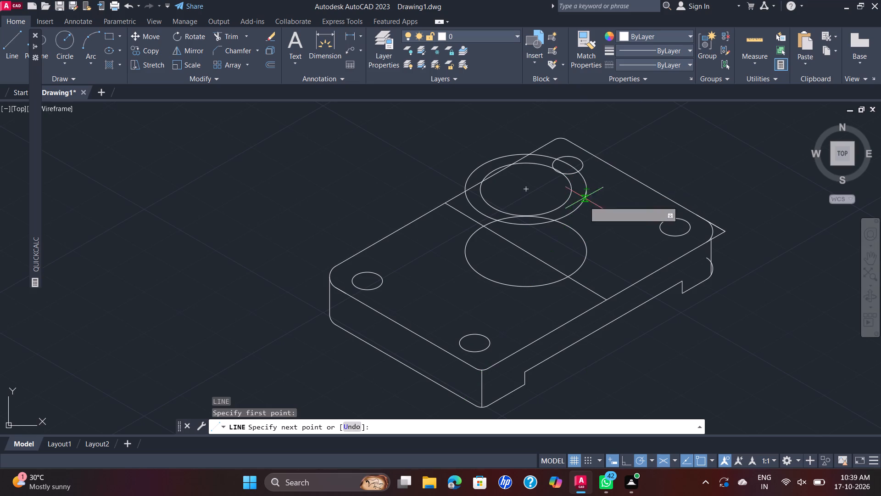
click(587, 254)
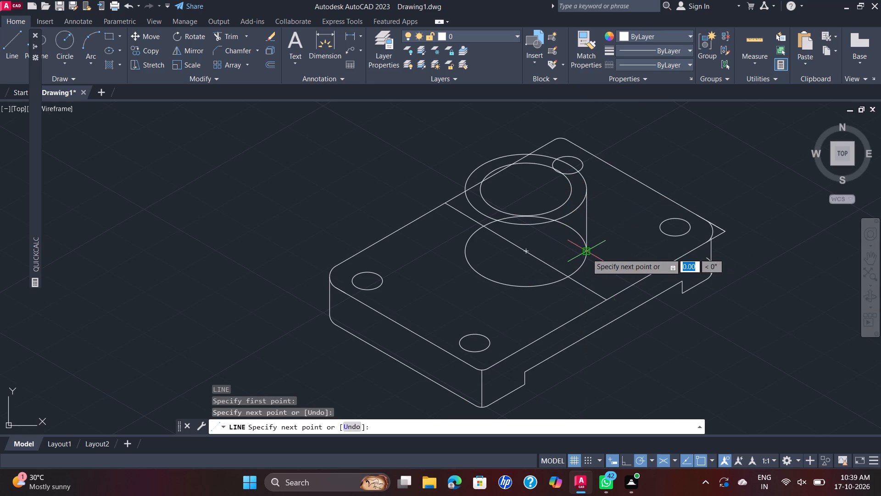
key(Escape)
key(space)
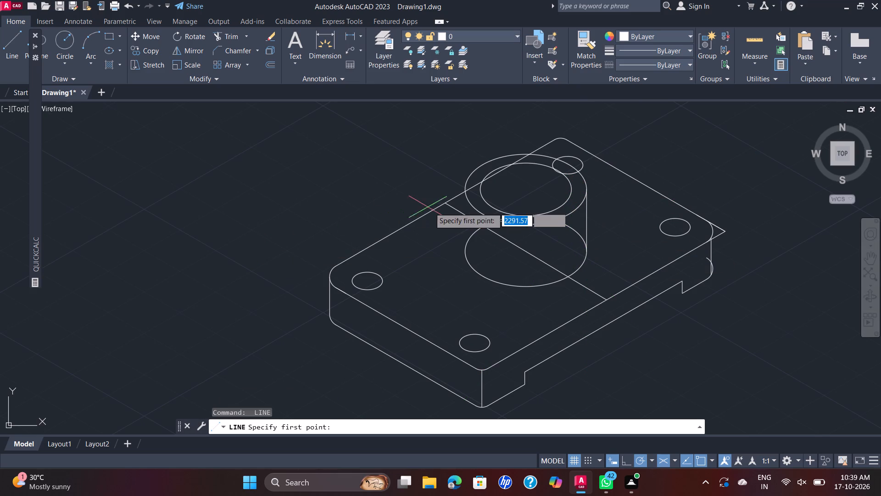
click(466, 188)
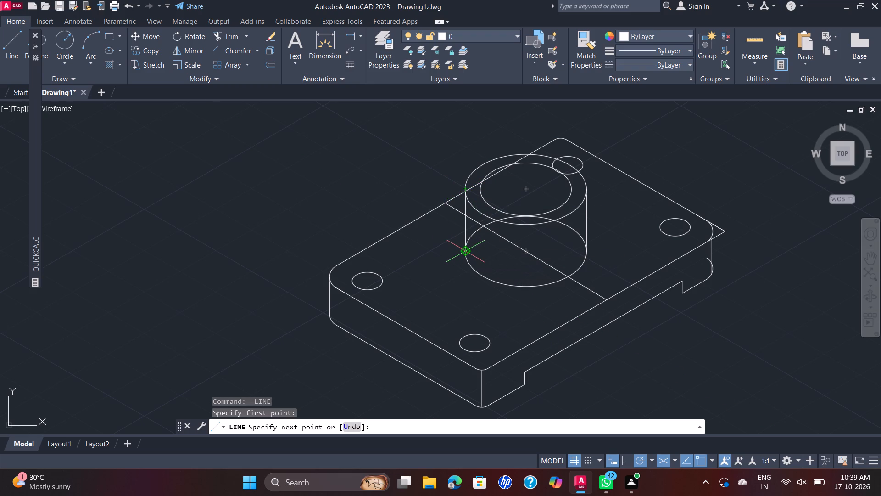
click(464, 254)
key(Escape)
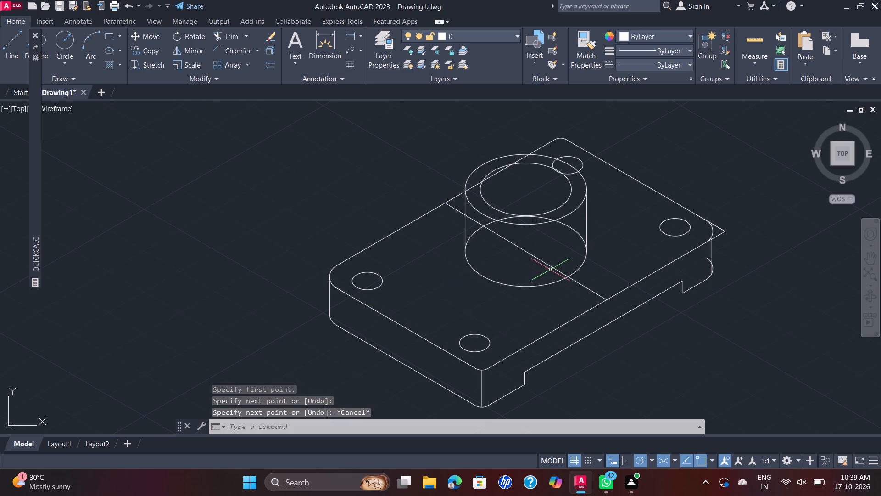
Delete the construction line across the block's top face.
click(550, 269)
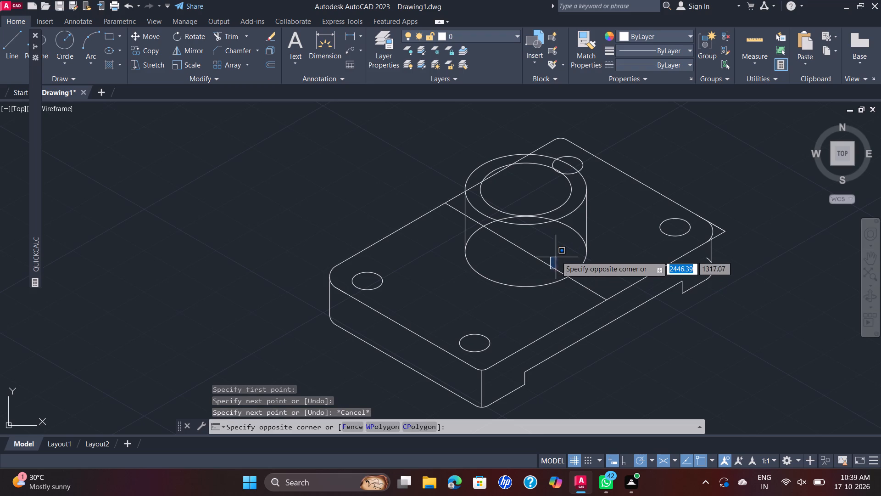
click(558, 254)
drag(562, 246, 551, 253)
click(536, 267)
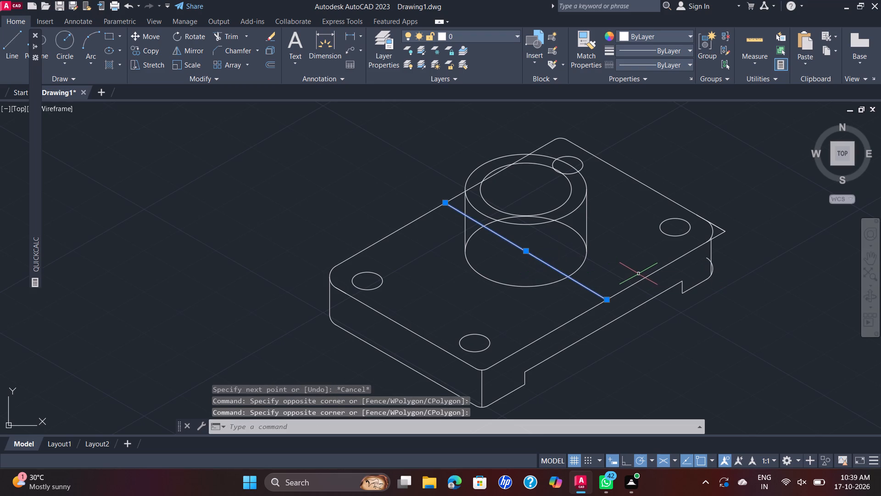
key(Delete)
Trim away the parts of the rear corner hole that lie hidden behind the top of the cylinder.
scroll(502, 100, up, 2)
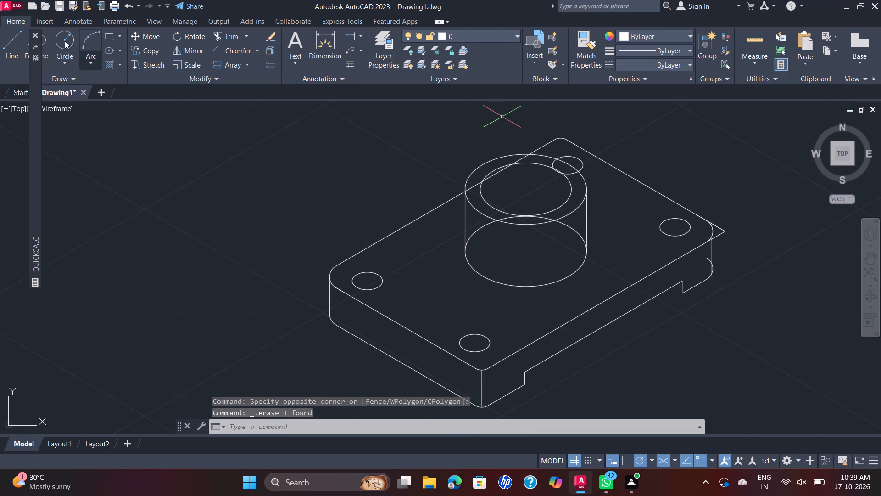
text(TR)
key(Return)
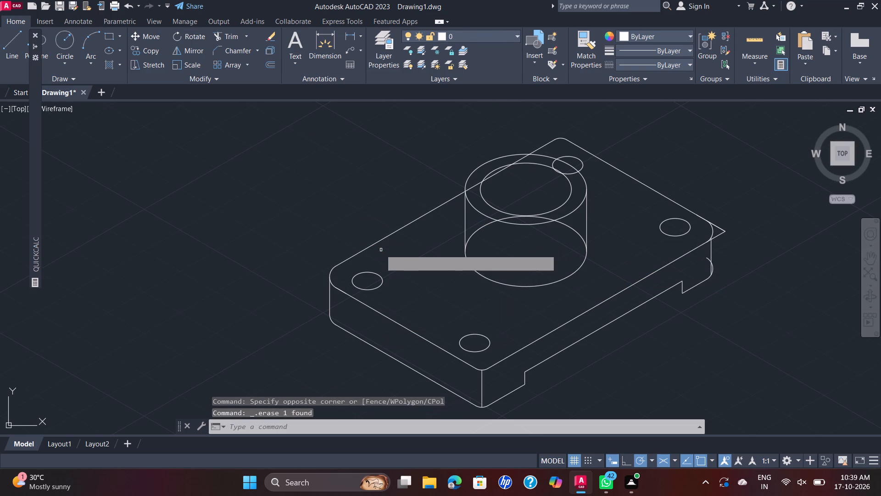
scroll(582, 166, up, 3)
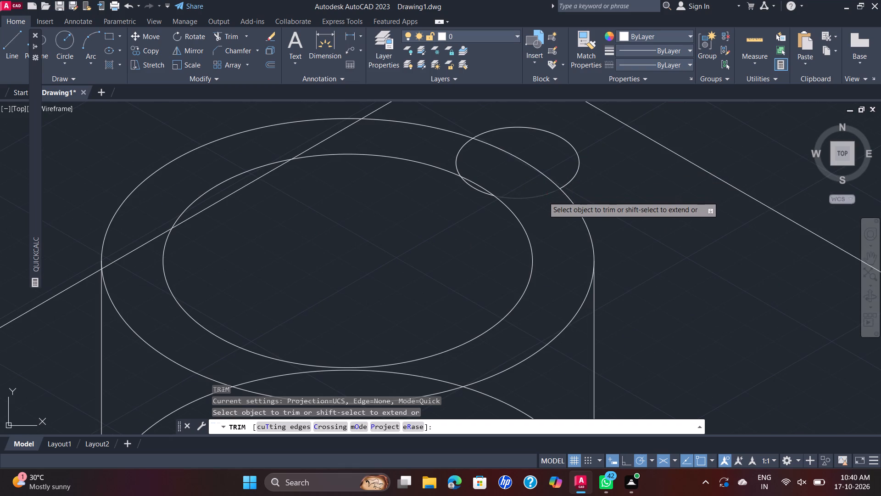
click(543, 197)
click(476, 190)
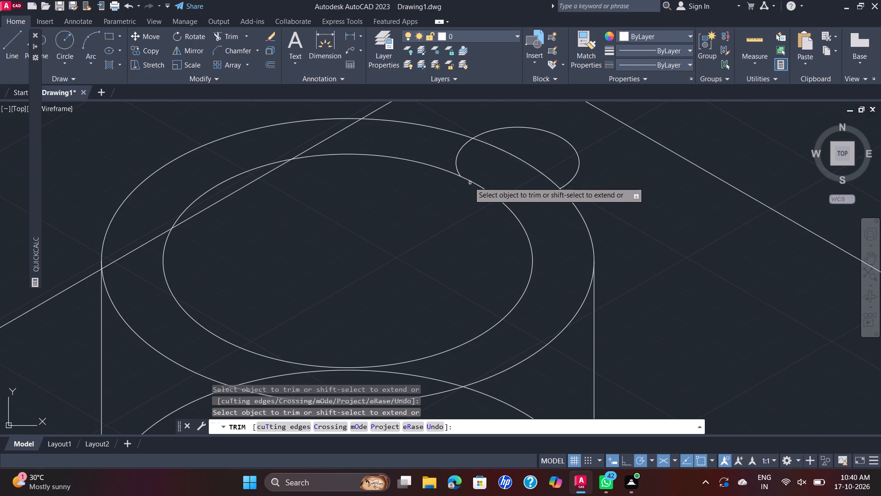
click(457, 161)
scroll(470, 159, down, 2)
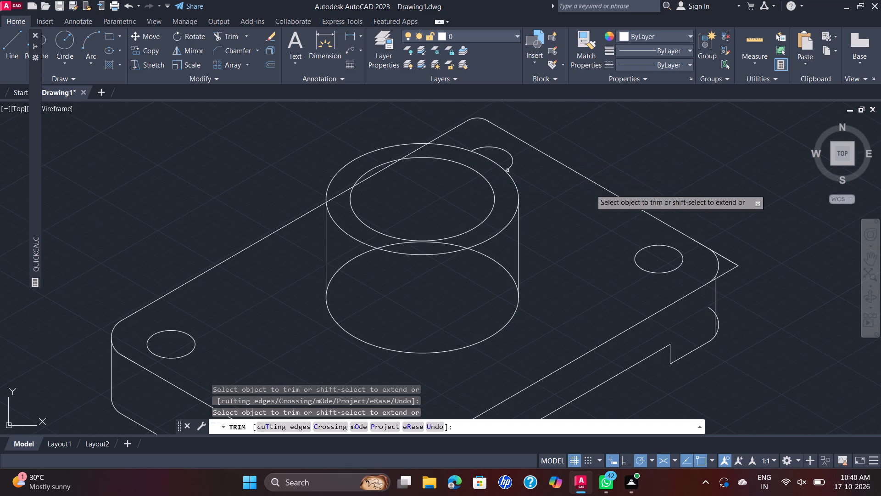
key(Escape)
Trim the straight edge lines extending past the rounded right-hand corner of the block's top face.
scroll(683, 156, down, 2)
middle_drag(697, 182, 697, 182)
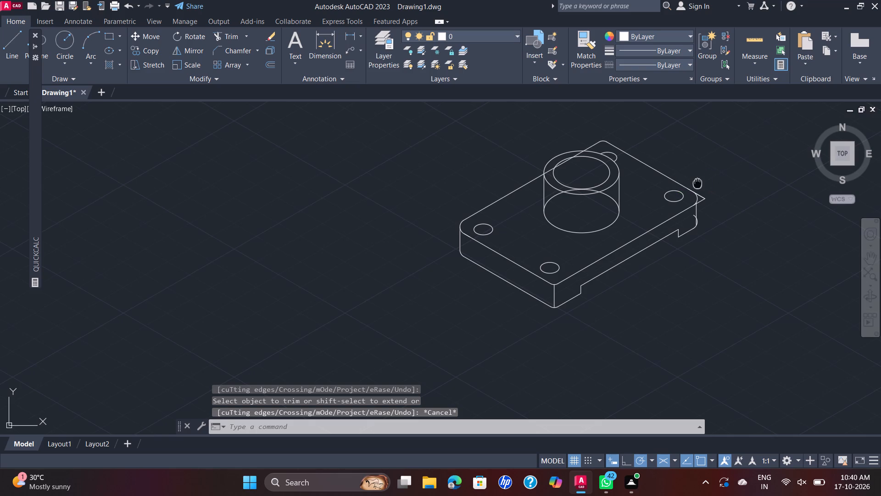
middle_drag(697, 182, 652, 187)
key(space)
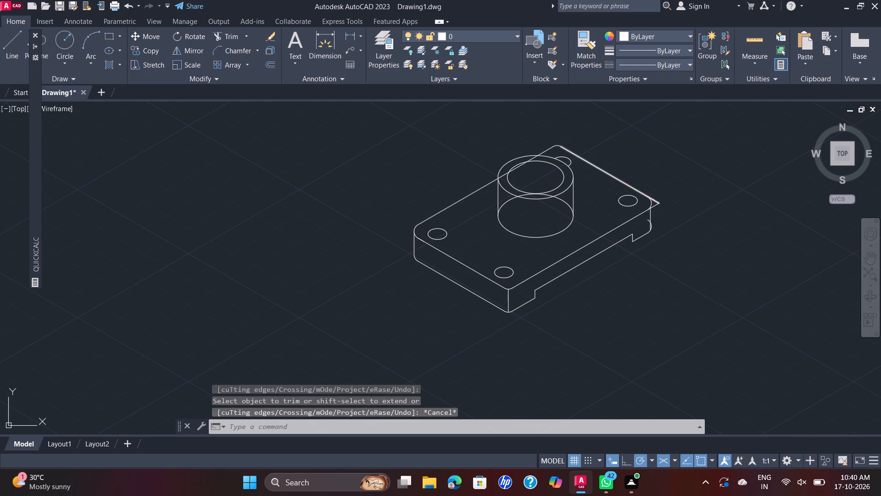
scroll(649, 201, up, 3)
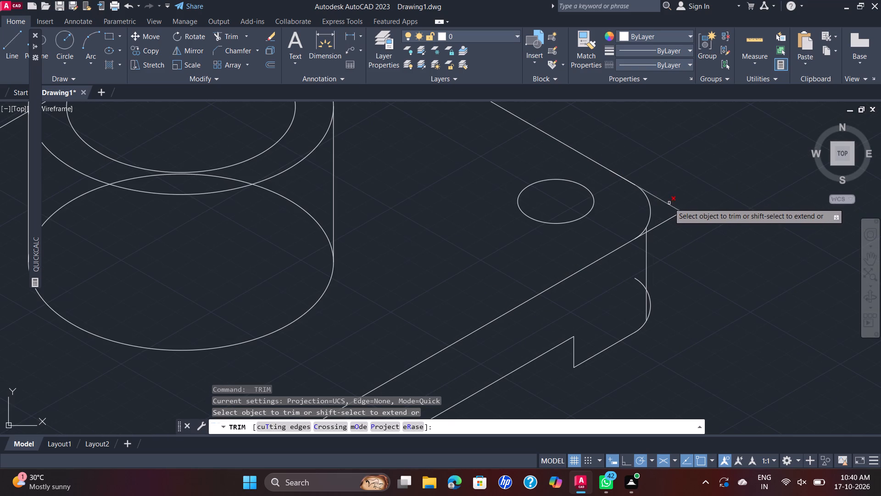
click(669, 203)
click(680, 194)
click(669, 229)
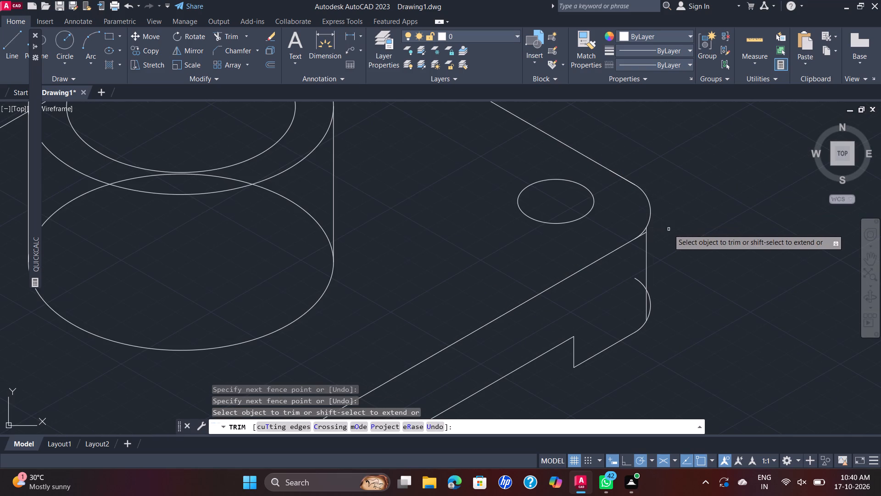
scroll(658, 229, up, 3)
click(596, 239)
scroll(596, 238, down, 2)
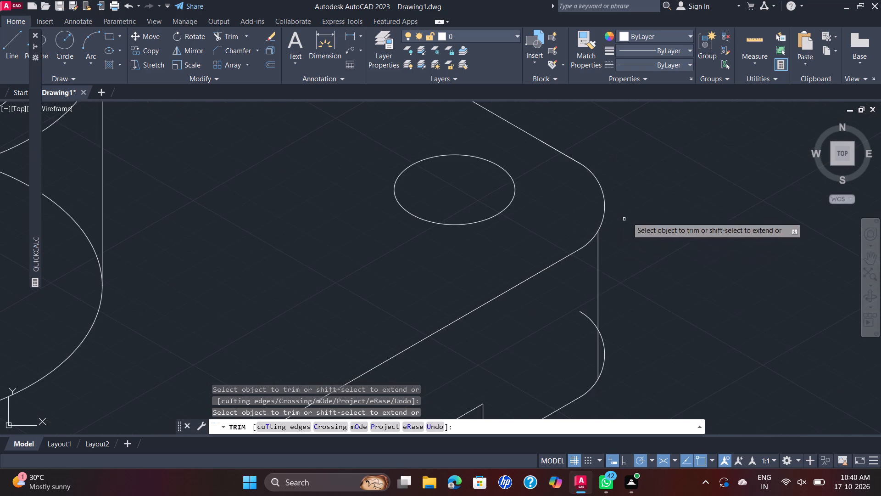
Trim the surplus portions of the lower arc on both sides of the vertical edge at the block's right-hand corner.
scroll(635, 212, down, 2)
scroll(621, 248, up, 2)
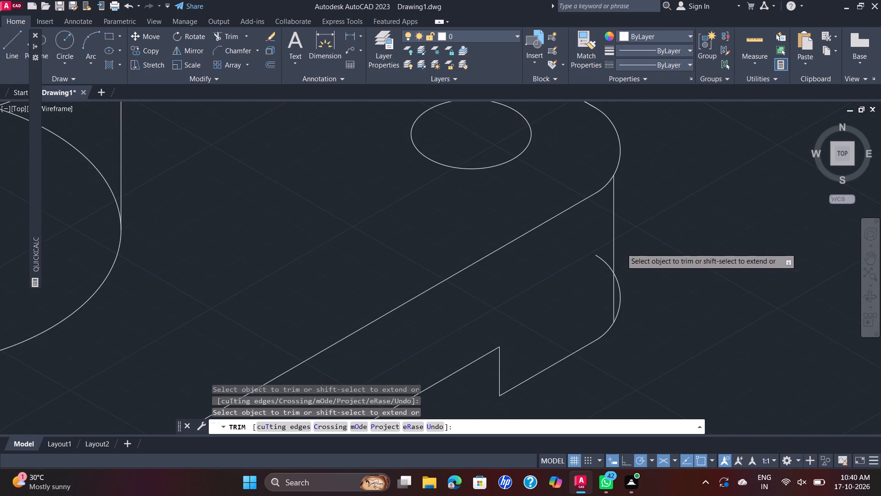
click(597, 257)
scroll(597, 256, down, 2)
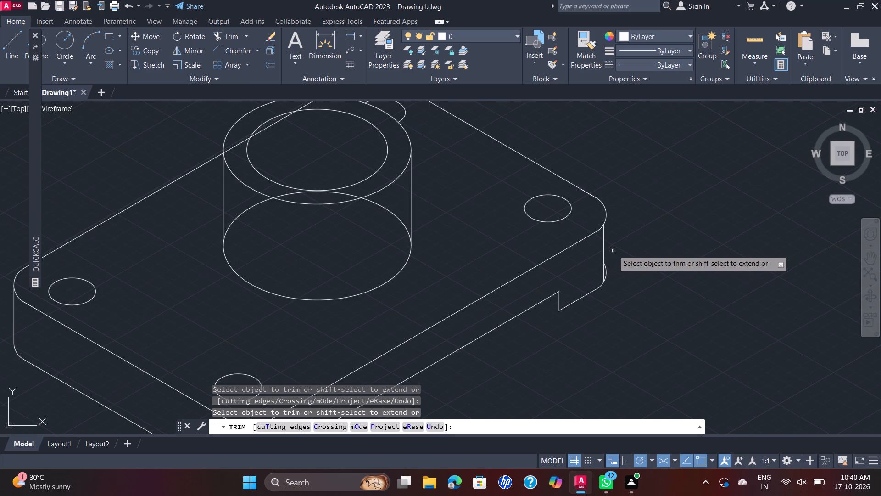
scroll(613, 250, down, 1)
scroll(613, 262, up, 3)
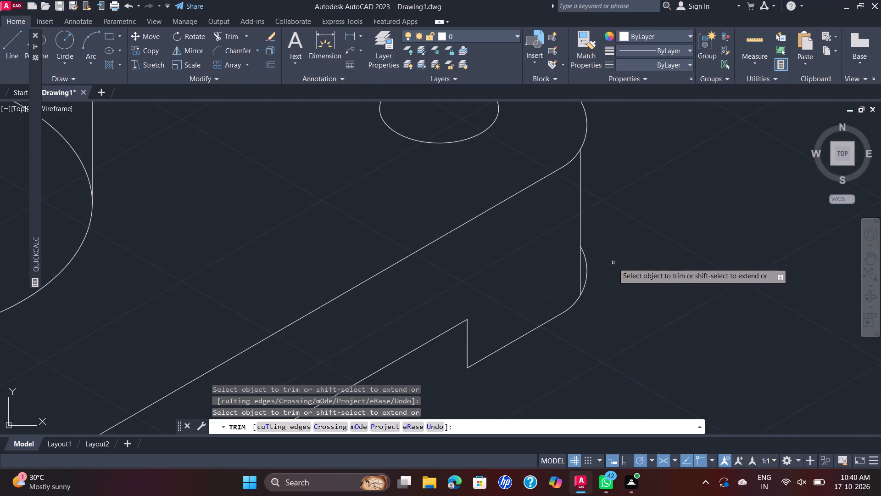
click(586, 269)
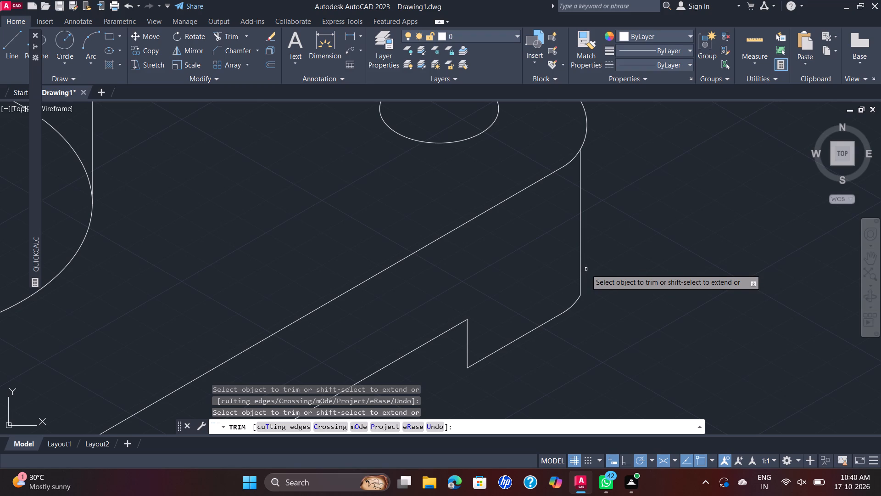
scroll(595, 265, down, 2)
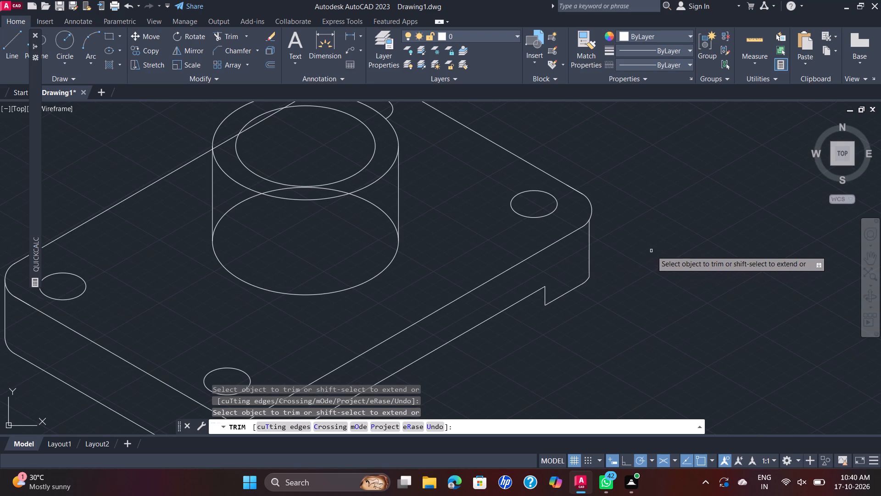
scroll(651, 247, down, 2)
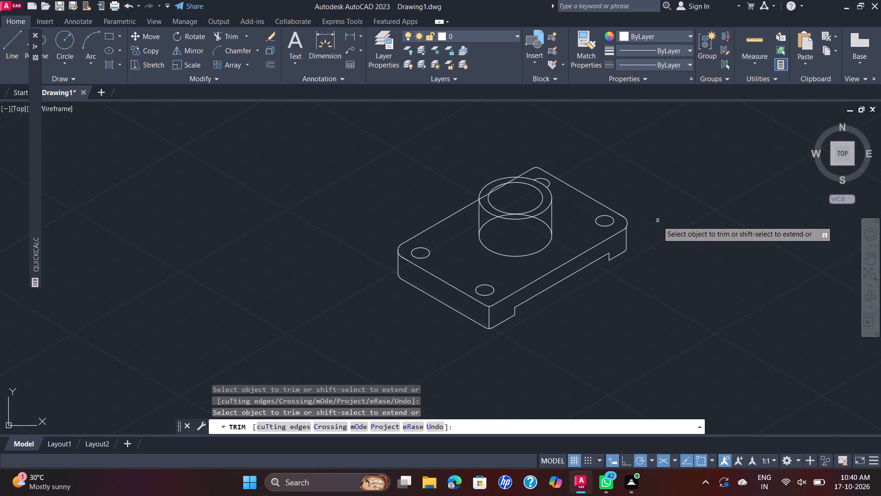
key(Escape)
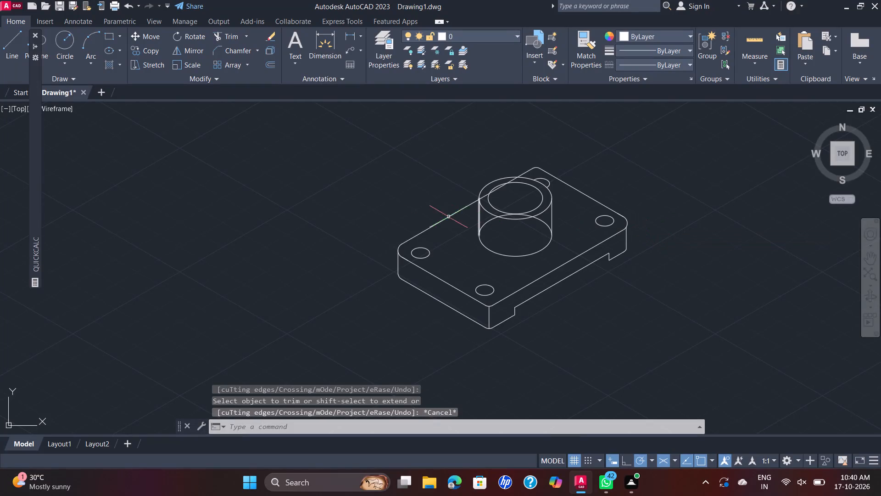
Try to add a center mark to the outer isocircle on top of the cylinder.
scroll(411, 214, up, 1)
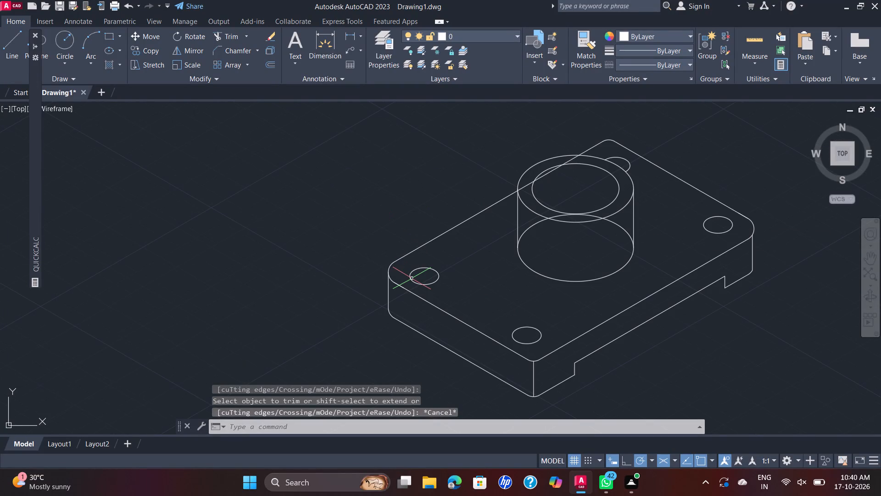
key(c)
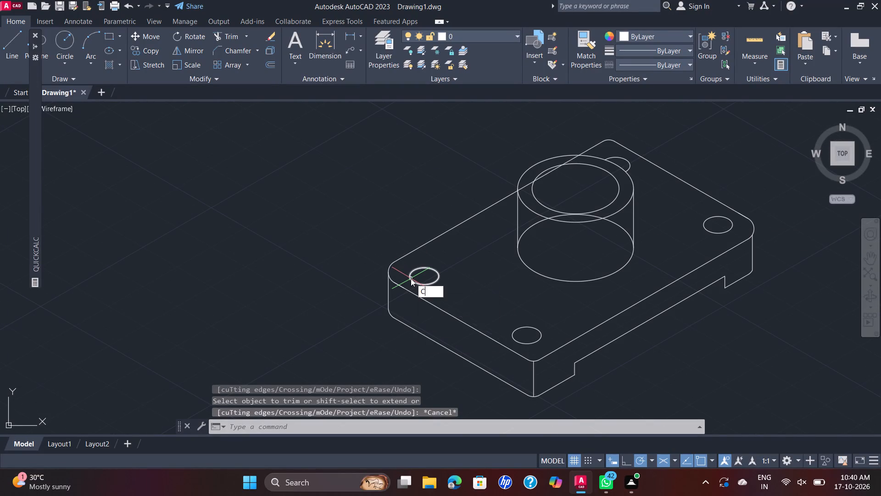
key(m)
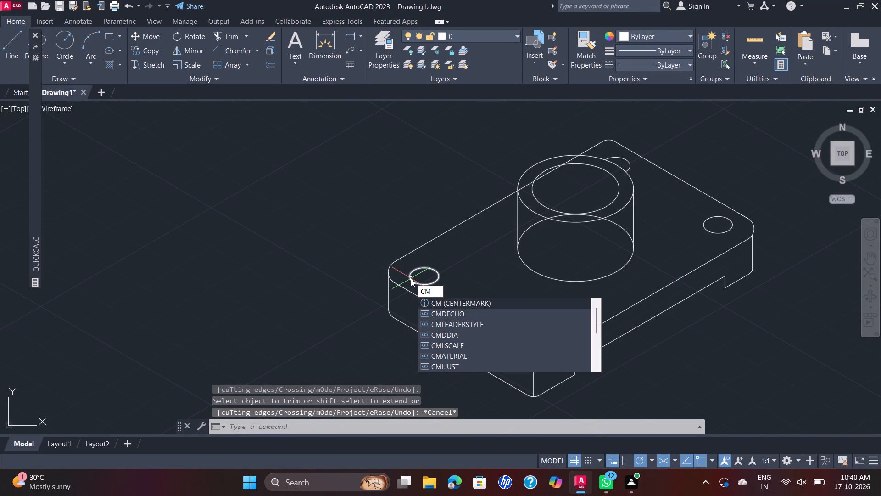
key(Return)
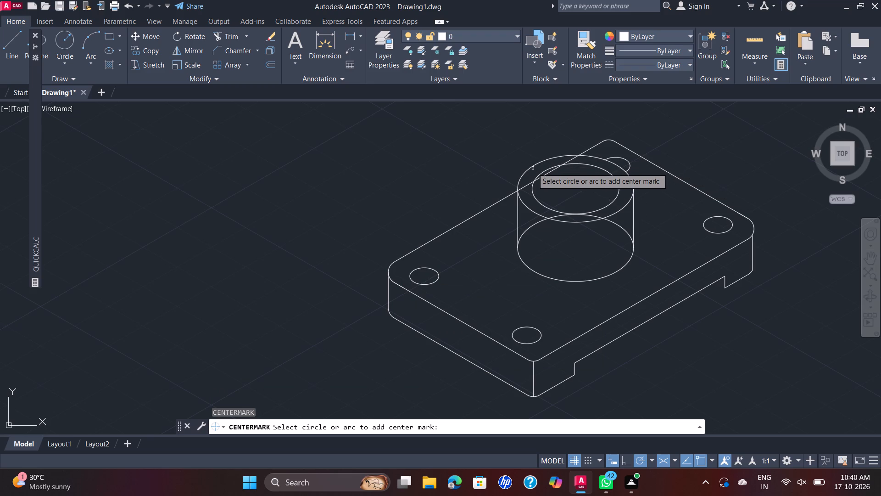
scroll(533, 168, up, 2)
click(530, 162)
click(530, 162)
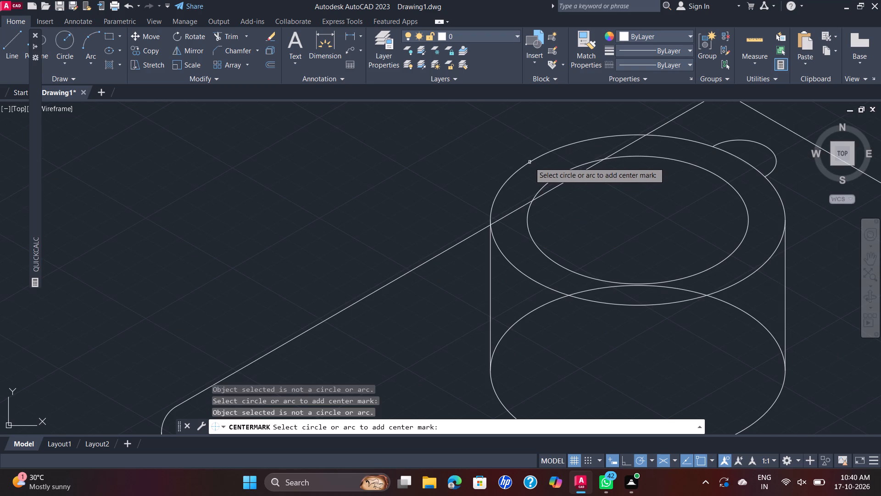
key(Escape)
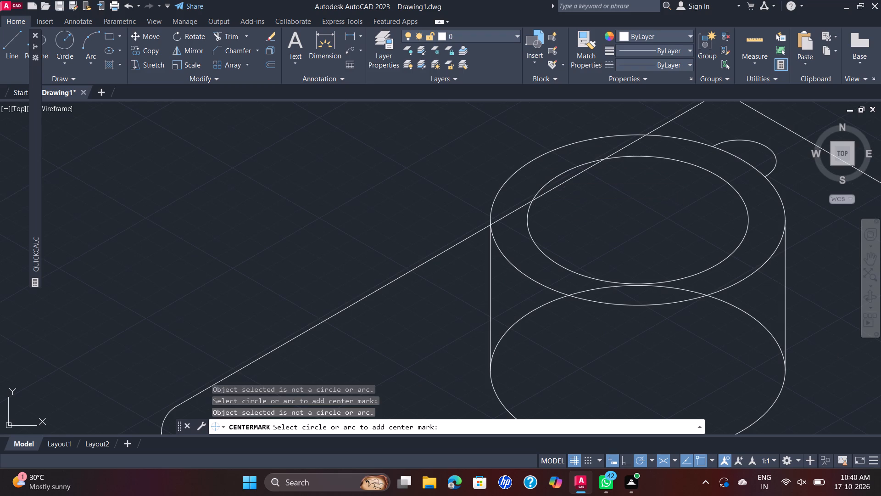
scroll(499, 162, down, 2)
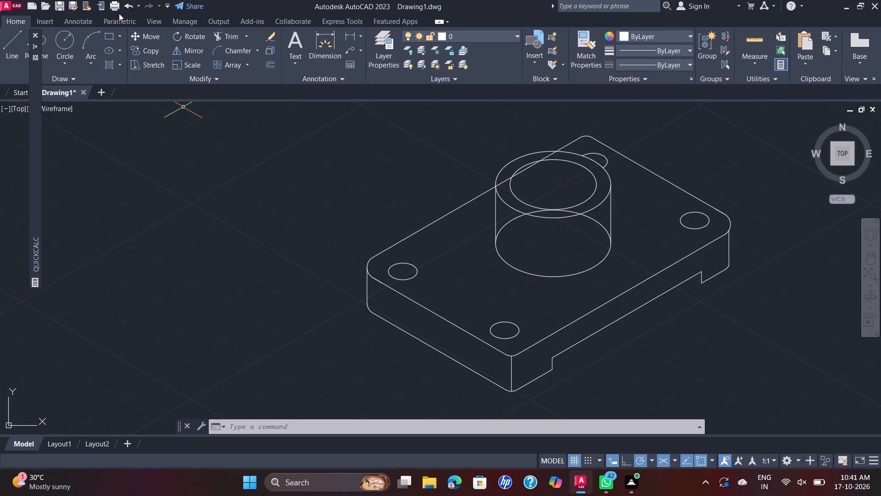
From the front-left of the cylinder's outer top isocircle, draw connected lines 10 straight down, 9 at 330° and 18 back at 150°.
click(9, 51)
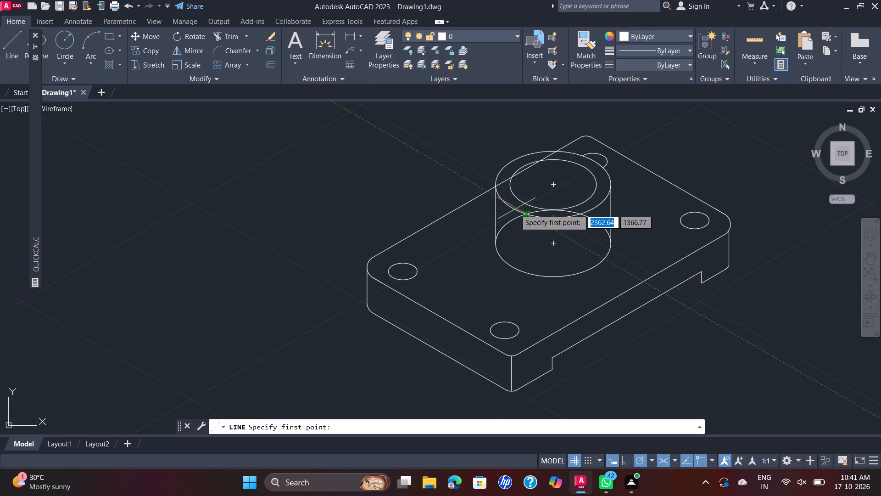
scroll(515, 211, up, 1)
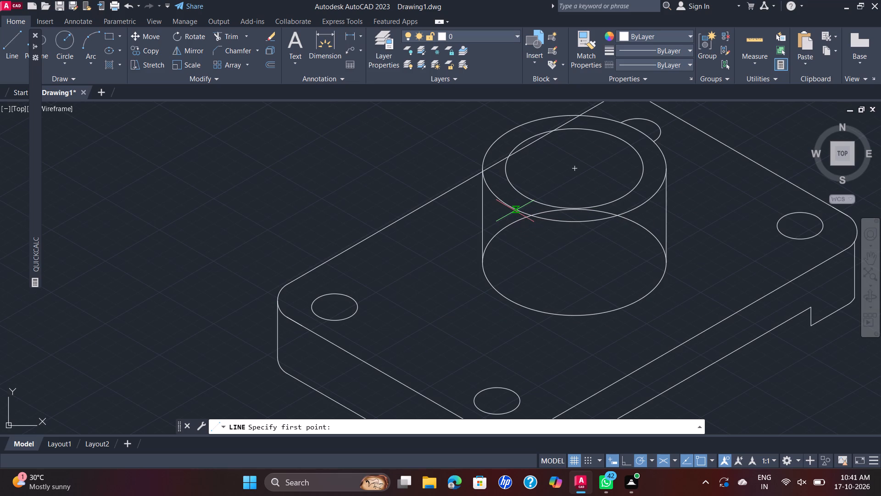
scroll(515, 211, up, 1)
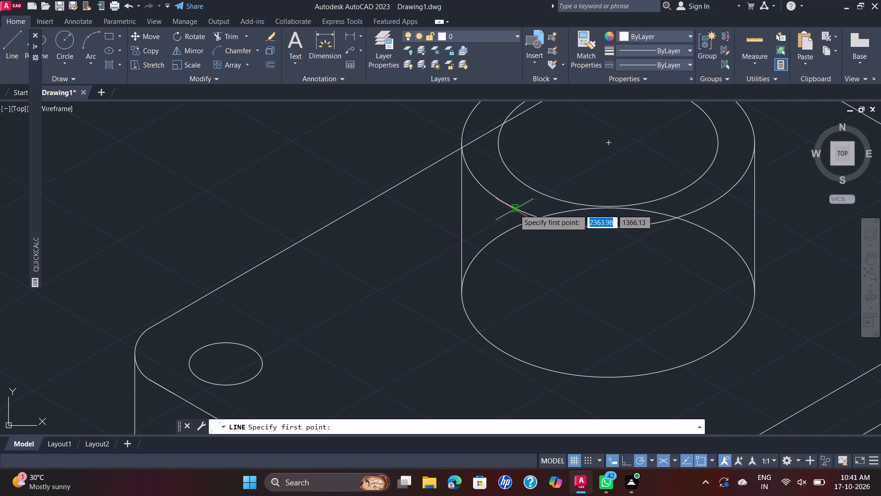
click(514, 209)
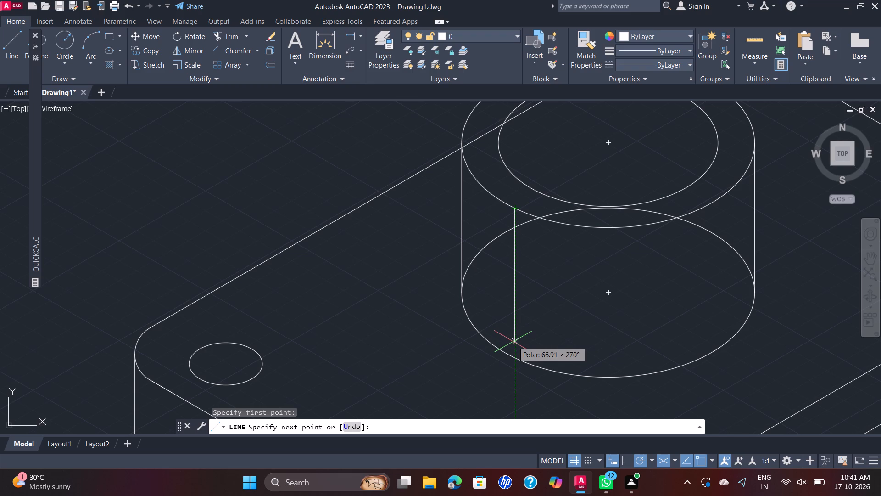
key(1)
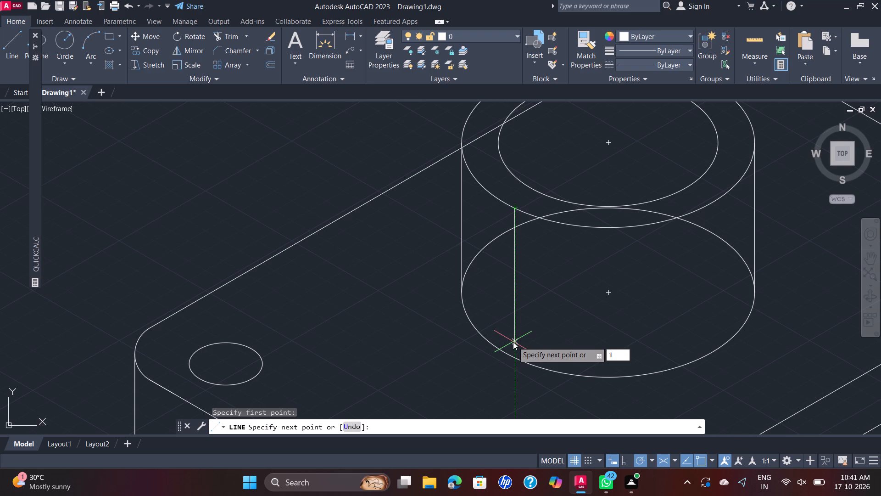
key(0)
key(Return)
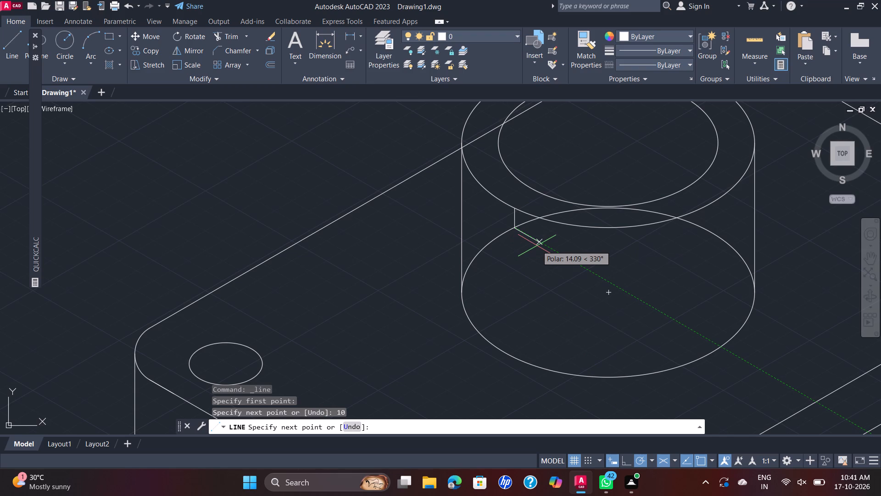
key(9)
key(Return)
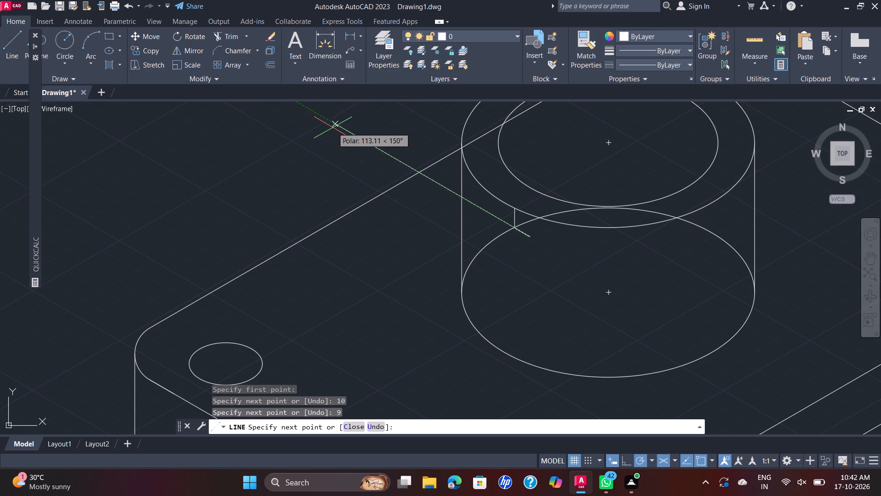
key(1)
key(8)
key(Return)
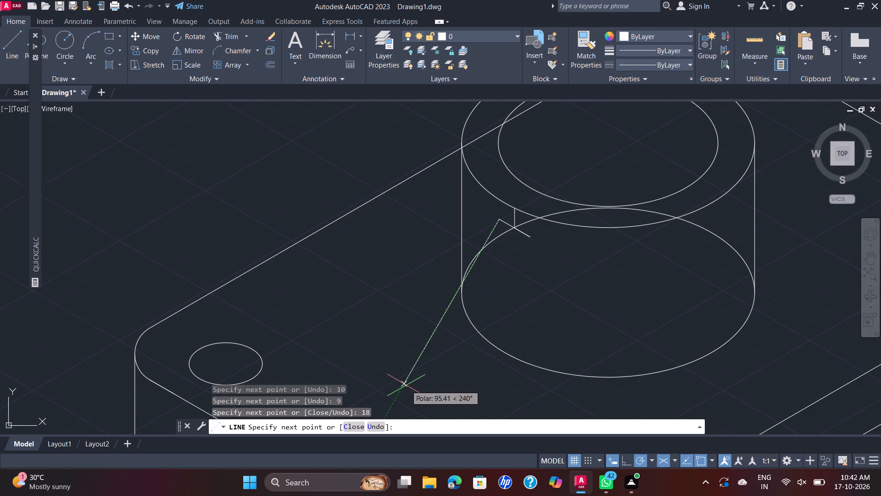
key(Escape)
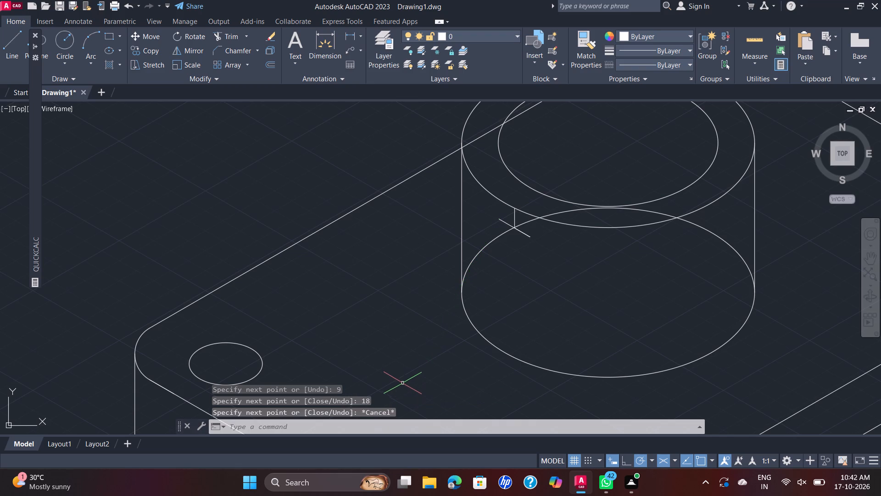
From the 330° end of the rib's 18-long top edge, draw connected lines 65 straight down and 45 at 210°.
key(space)
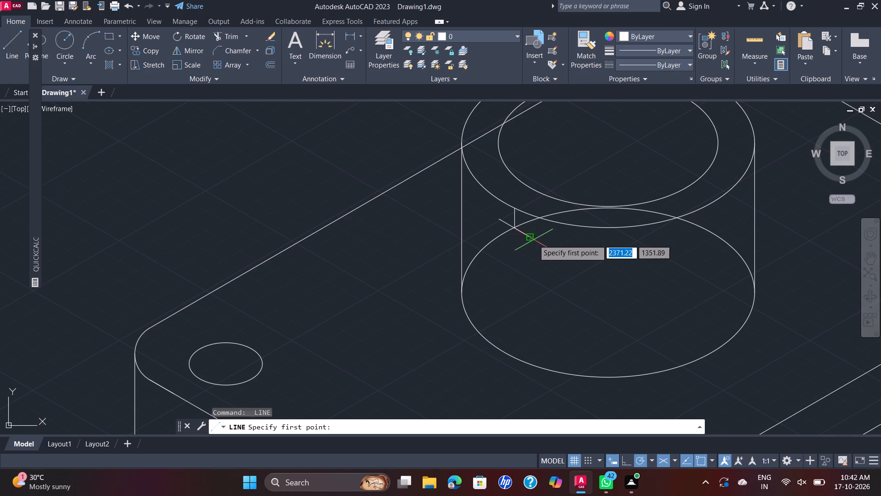
click(533, 240)
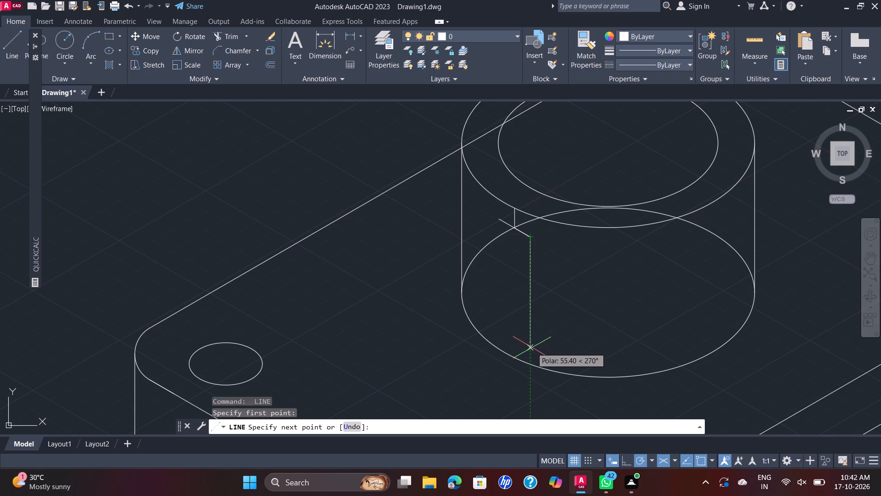
text(65)
key(Return)
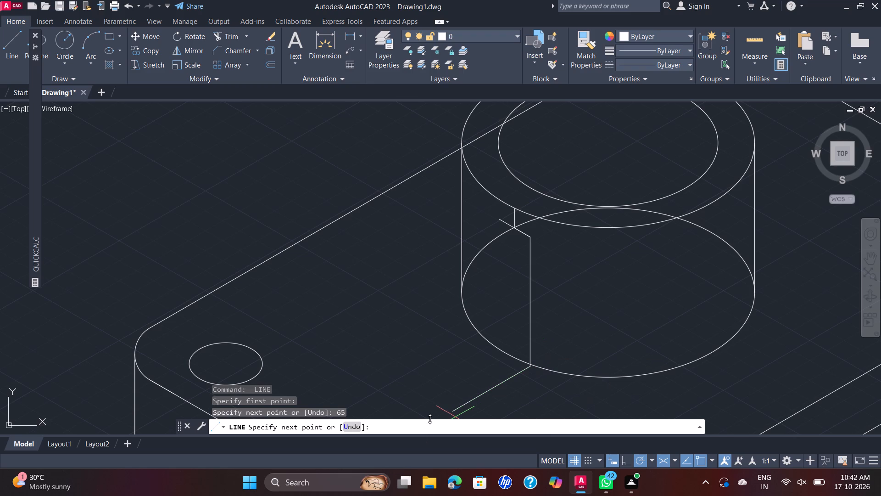
middle_drag(437, 408, 436, 357)
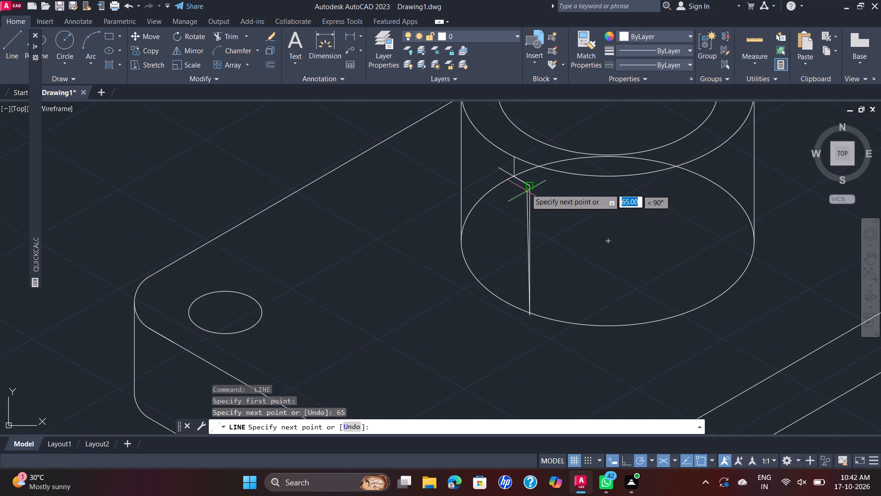
scroll(525, 183, up, 8)
scroll(533, 210, down, 4)
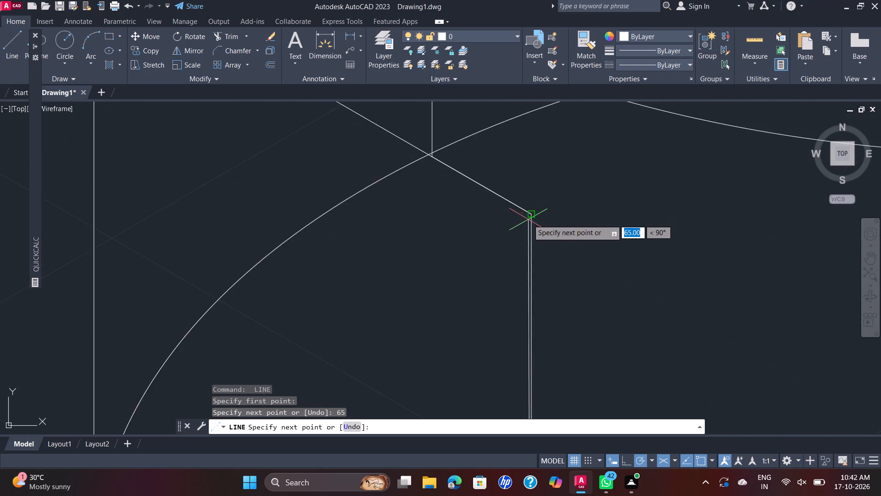
scroll(528, 220, down, 3)
scroll(478, 361, down, 2)
middle_drag(476, 364, 469, 351)
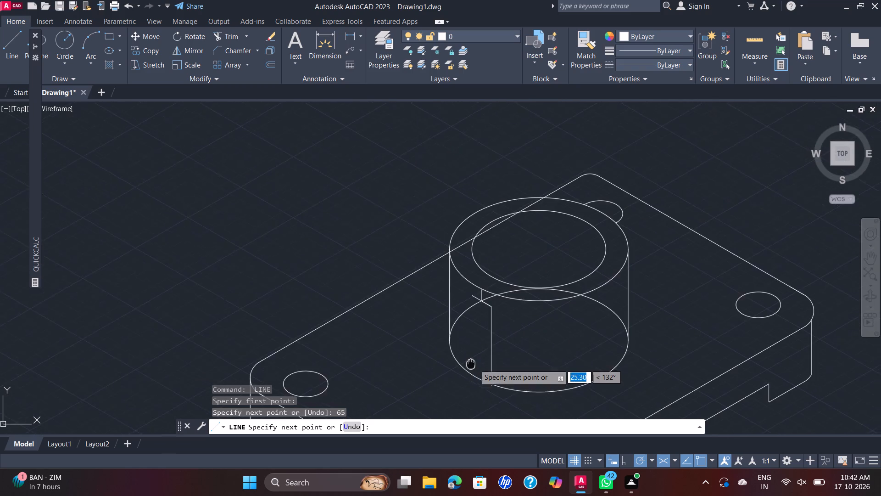
middle_drag(469, 351, 482, 285)
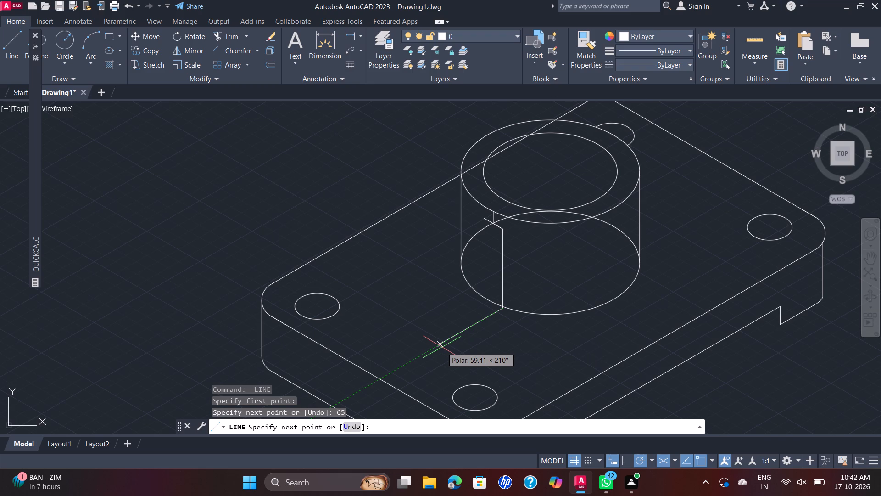
text(45)
key(Return)
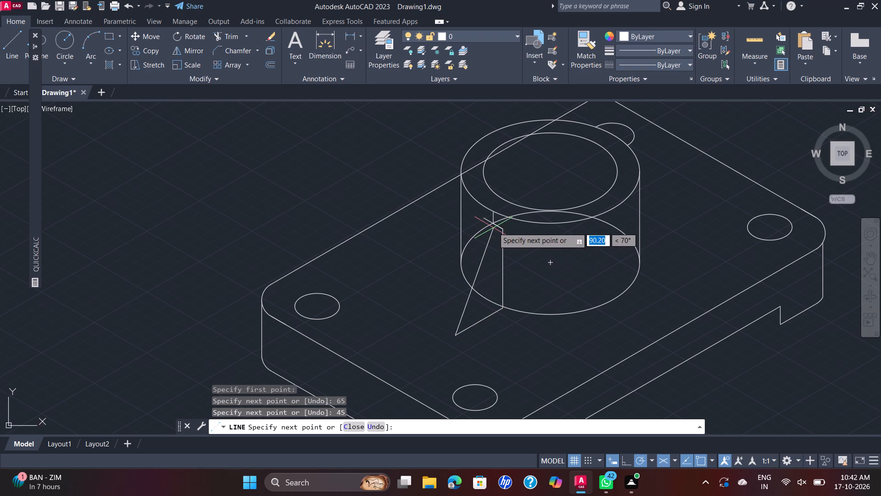
Close the rib's side triangle with a sloping line back to the upper end of the 65-long vertical.
scroll(503, 230, up, 1)
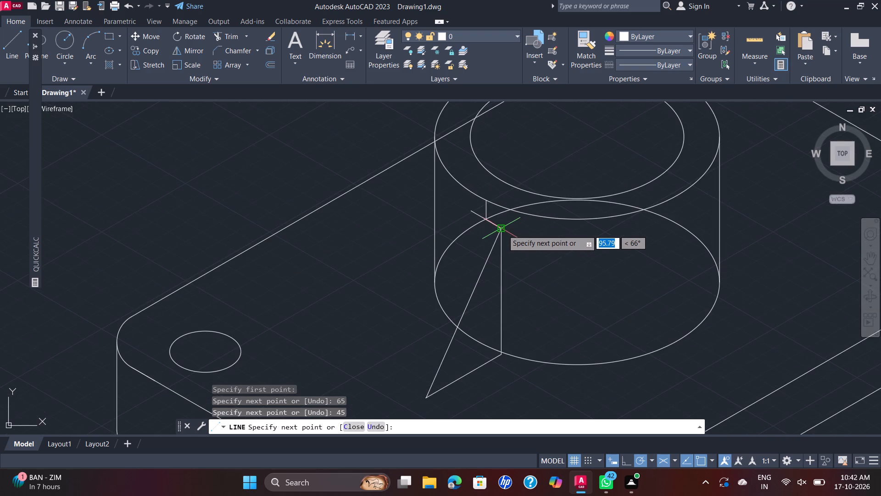
scroll(502, 231, up, 1)
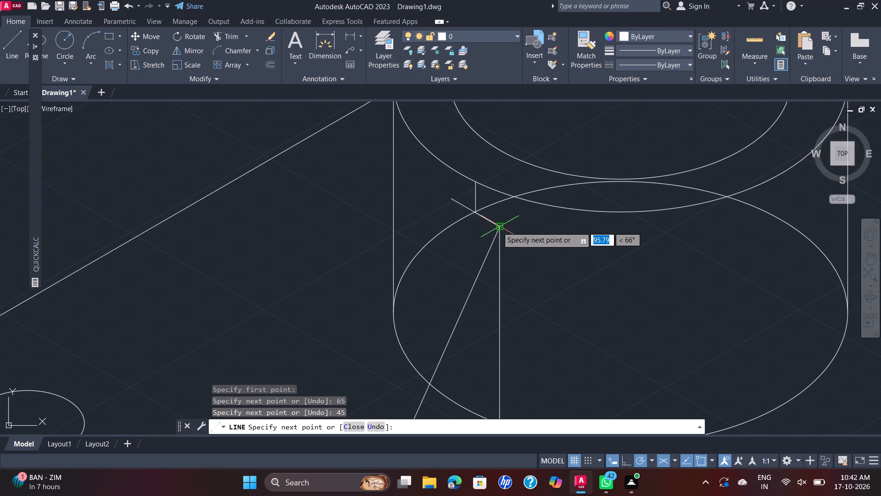
scroll(498, 228, up, 2)
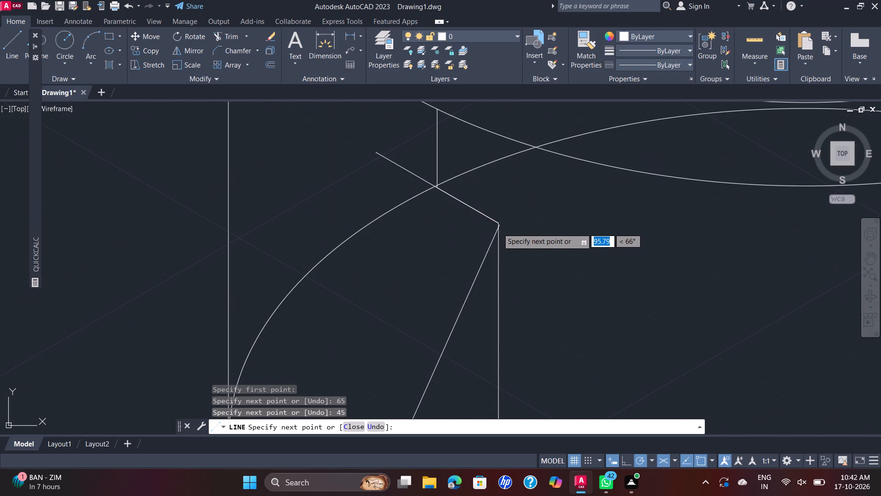
click(496, 225)
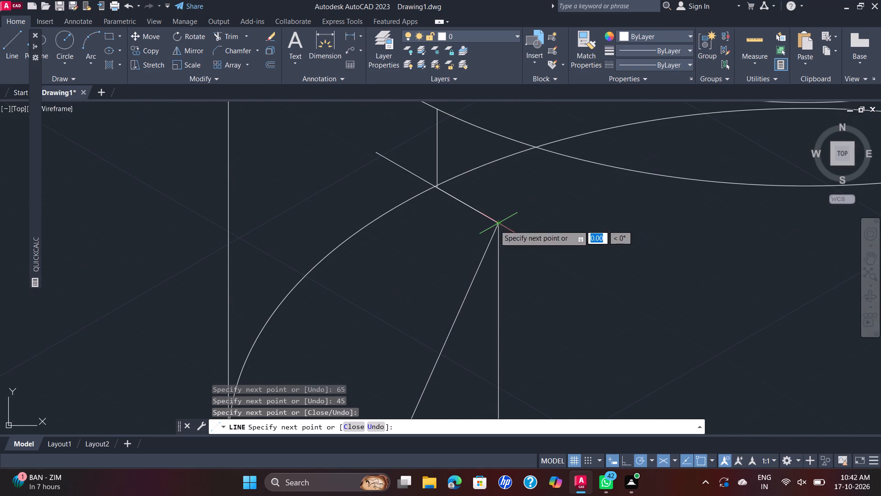
key(Escape)
Join the rib triangle's sloping line and its 45-long base line into one polyline.
scroll(404, 320, down, 4)
middle_drag(440, 308, 486, 287)
scroll(440, 308, down, 1)
scroll(506, 336, up, 1)
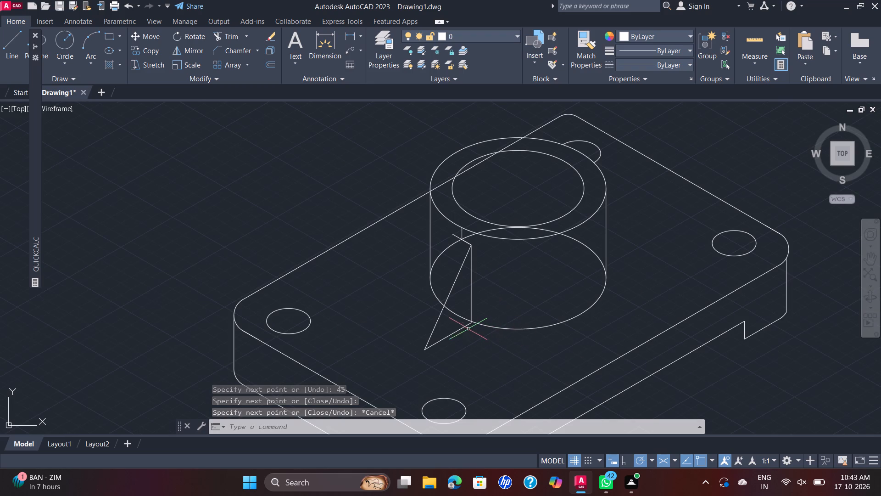
click(460, 329)
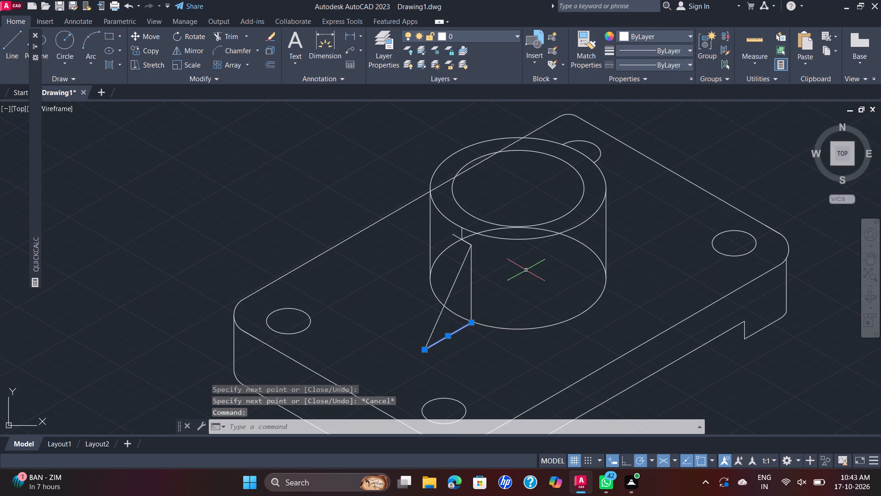
click(524, 269)
click(441, 288)
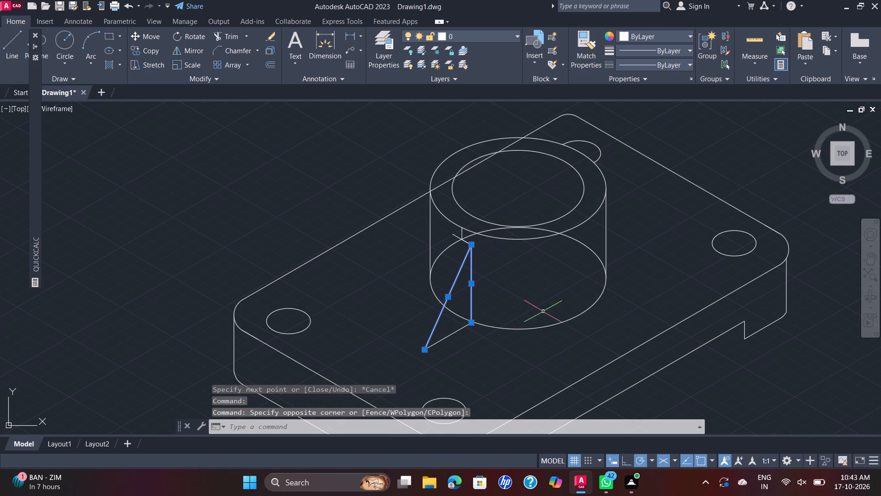
click(472, 359)
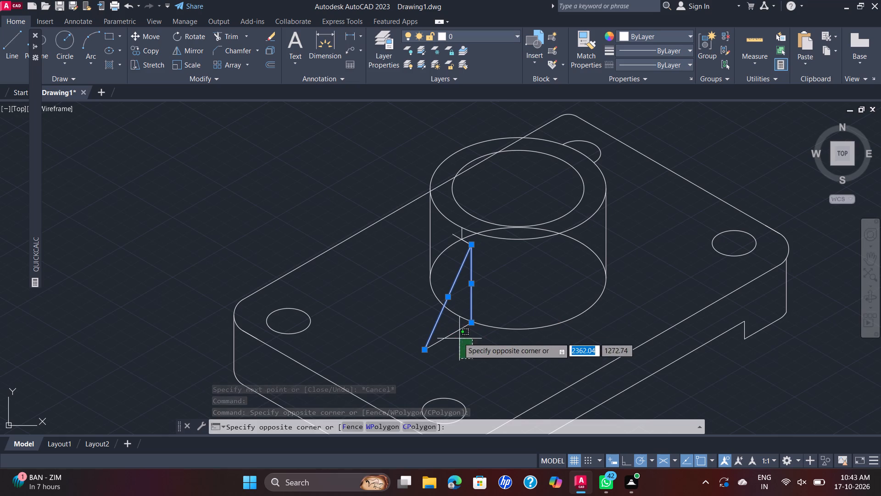
click(449, 327)
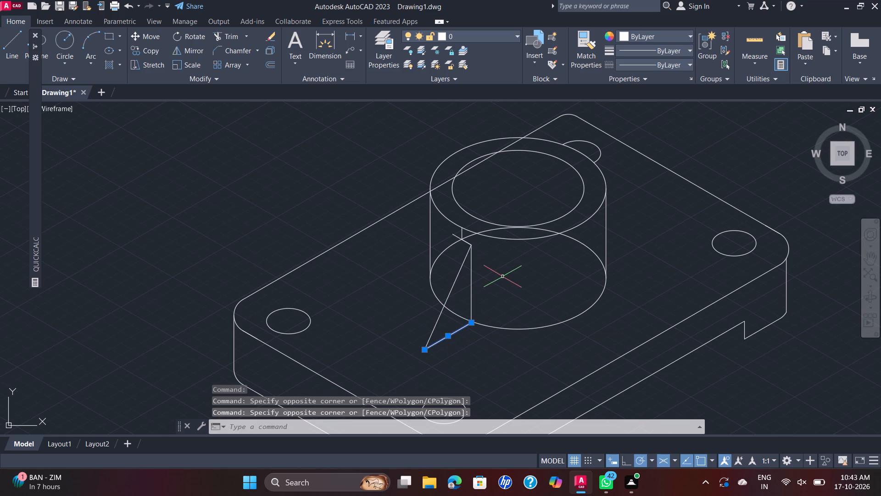
drag(503, 275, 490, 274)
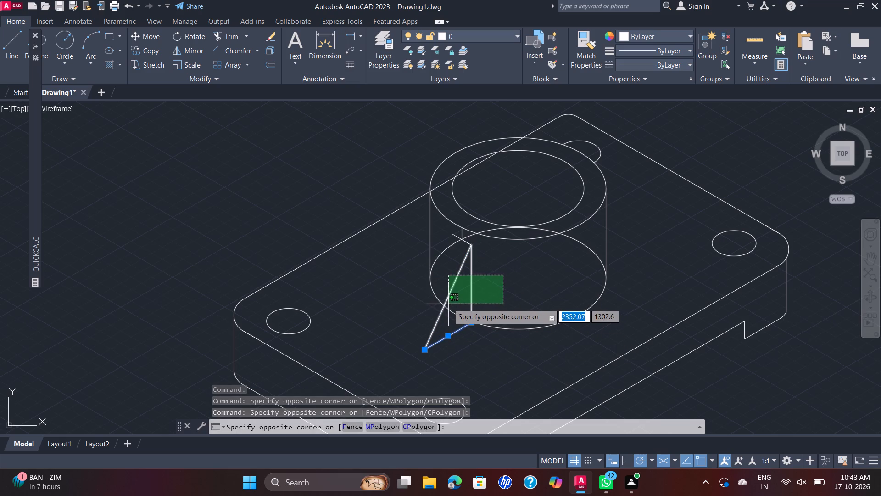
click(443, 303)
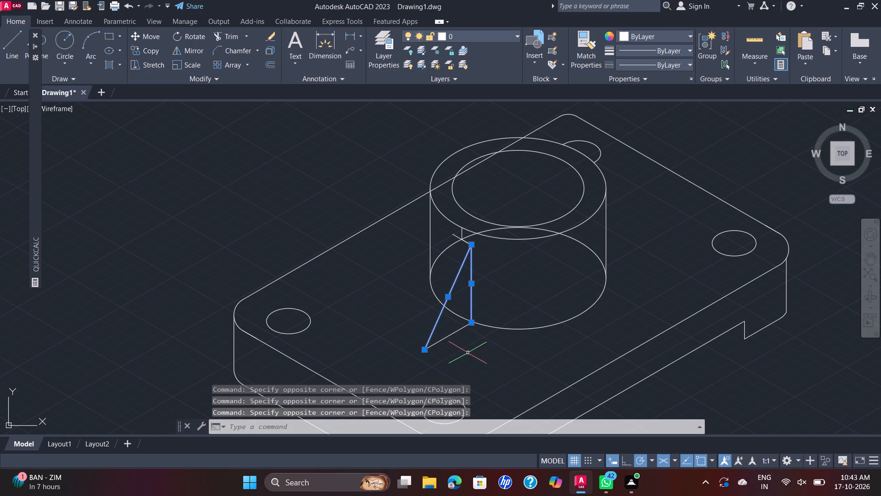
click(465, 349)
click(433, 328)
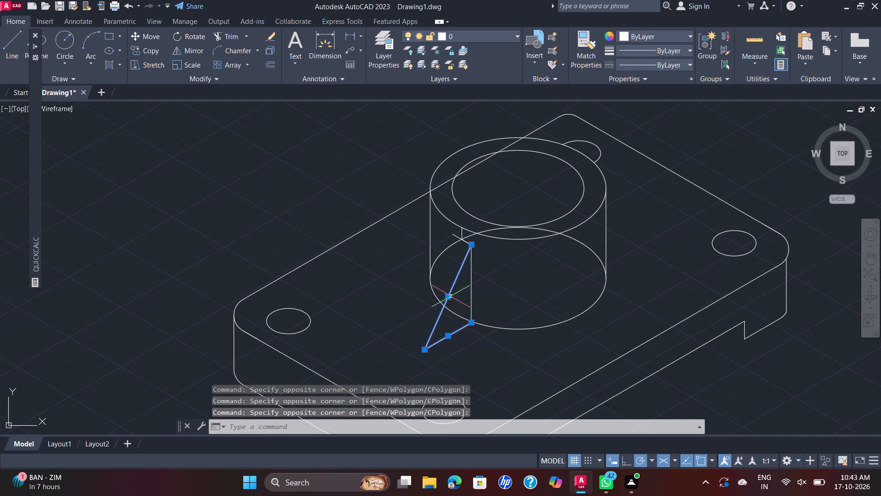
scroll(451, 257, down, 1)
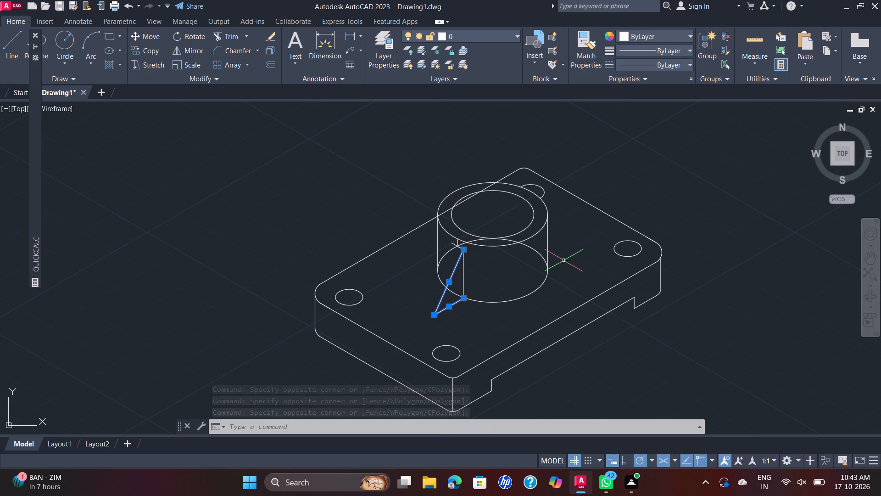
key(j)
key(Return)
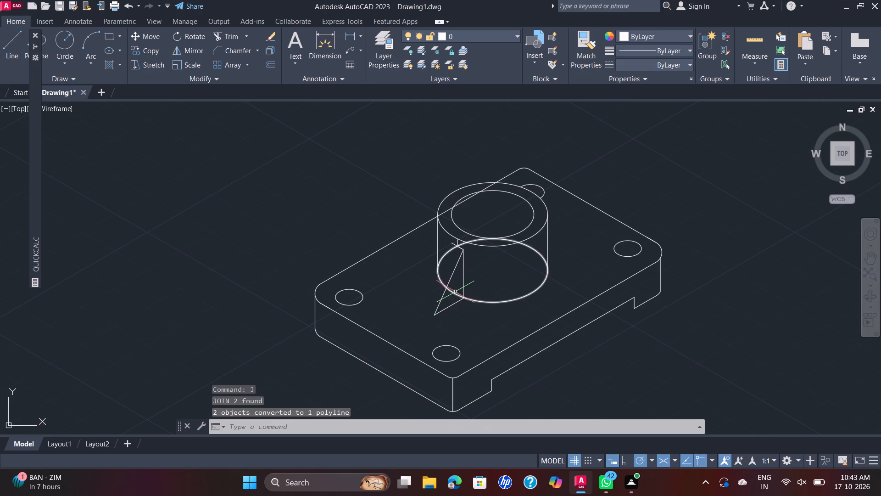
Join the triangle's vertical line to the new polyline so the rib side is a single object.
click(470, 277)
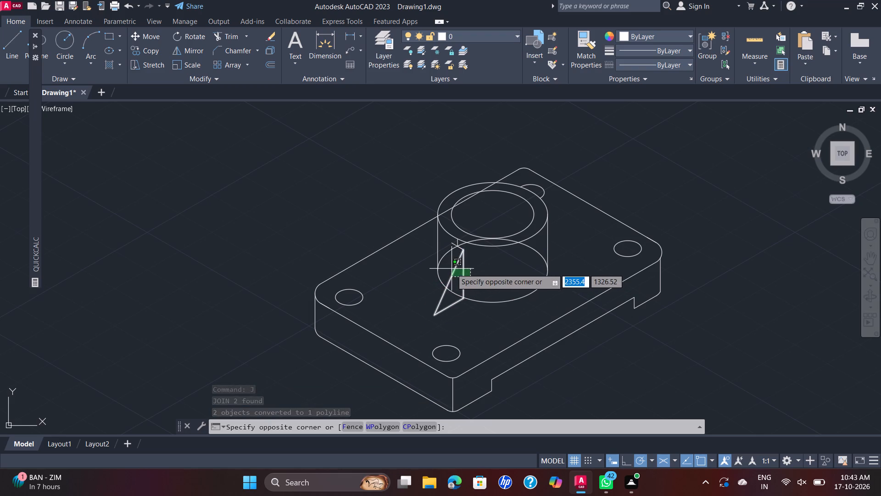
click(452, 269)
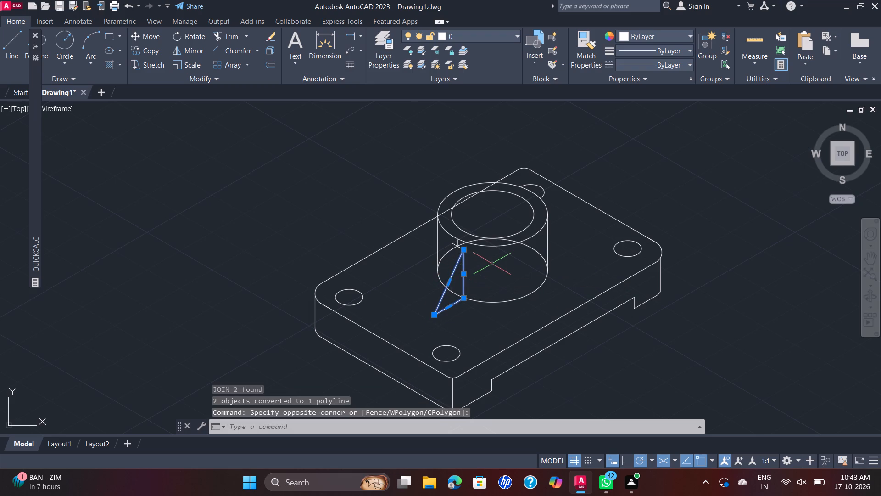
key(j)
key(Return)
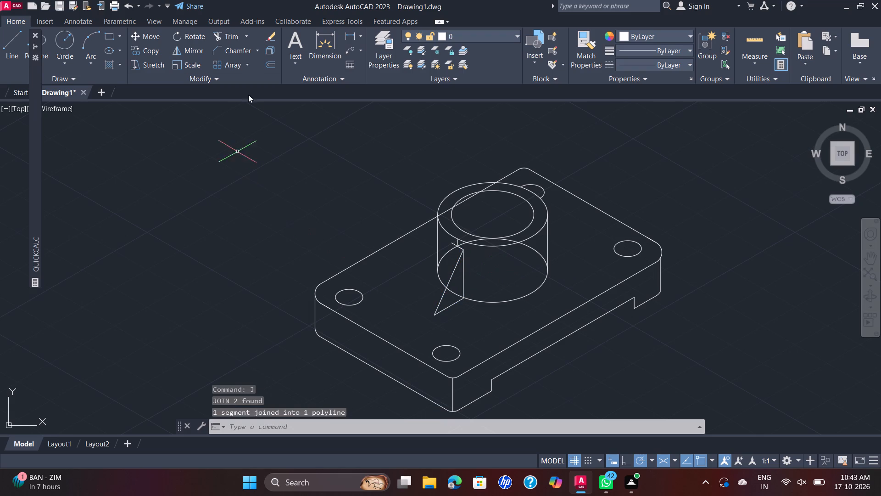
Copy the triangular rib side from its top corner to the opposite end of the 18-long top edge.
text(CO)
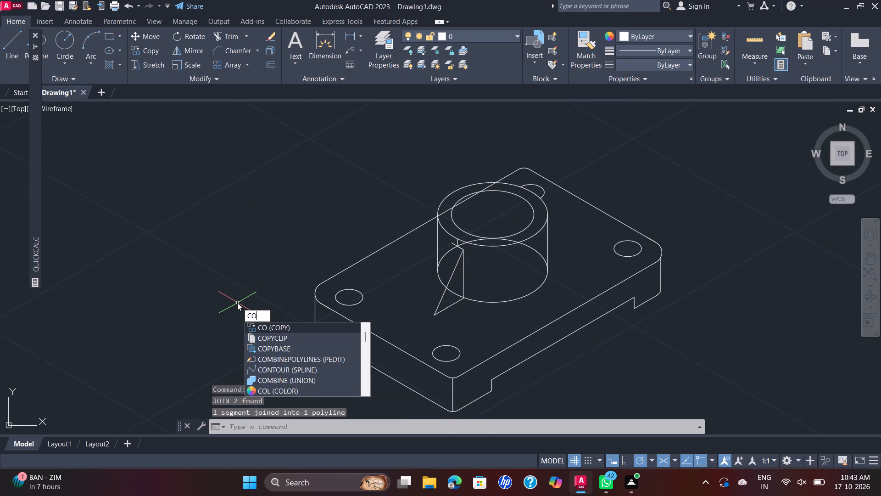
key(Return)
scroll(237, 303, up, 1)
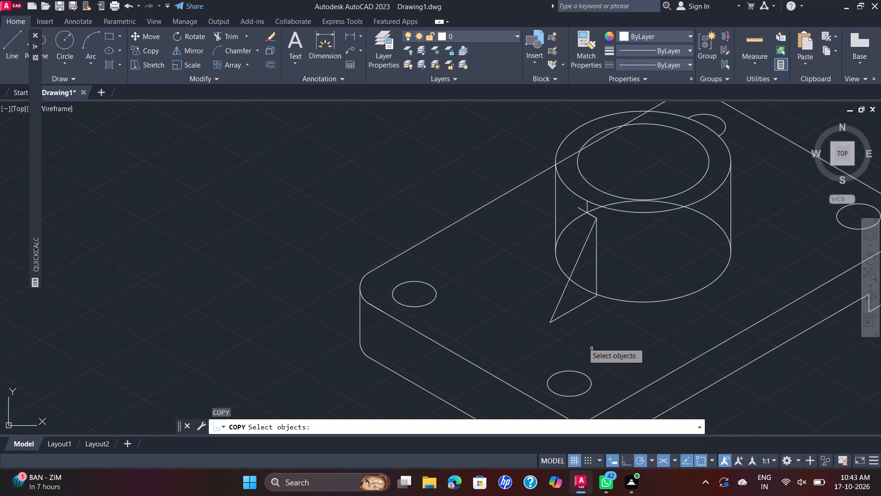
click(550, 320)
right_click(550, 321)
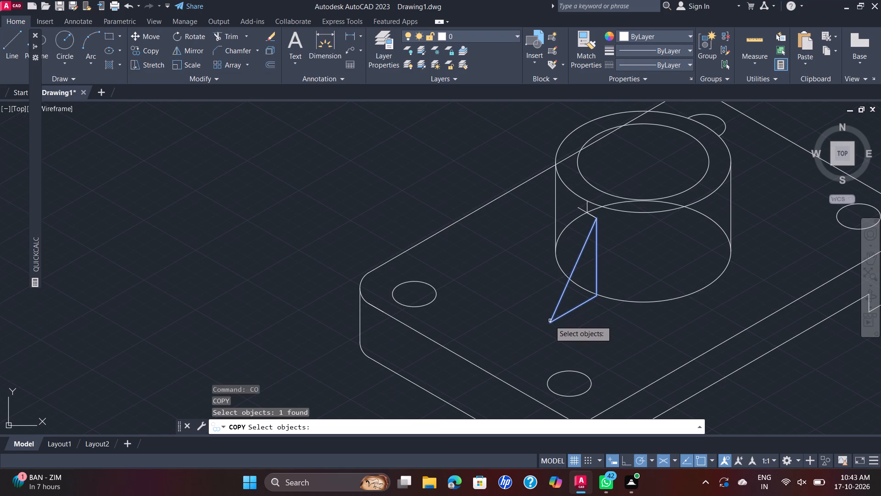
click(594, 221)
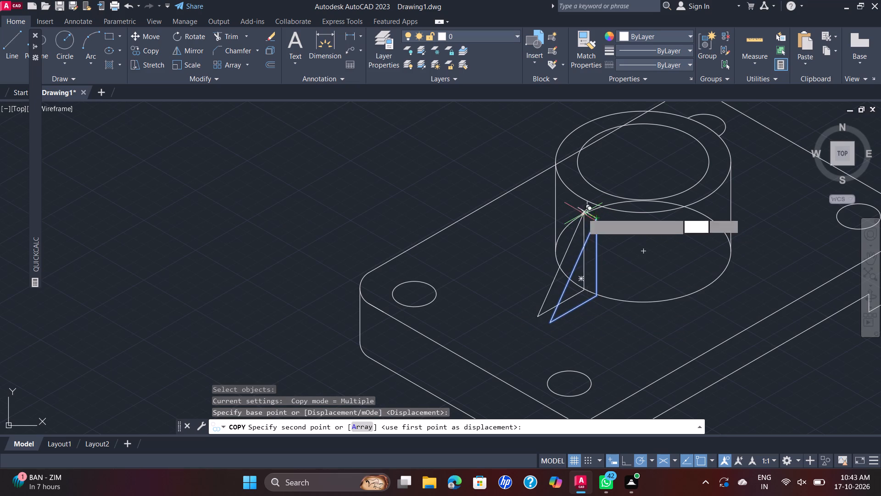
click(577, 209)
key(Escape)
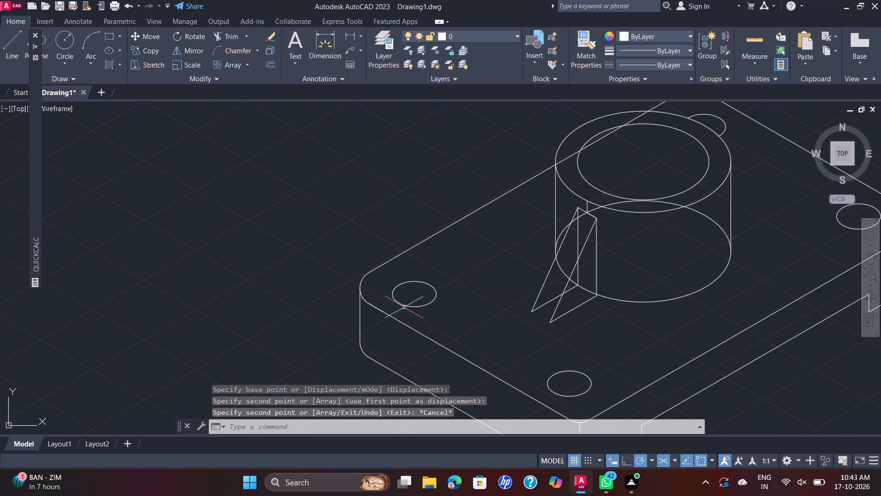
Draw a line connecting the outer base corners of the two rib triangles.
key(l)
key(Return)
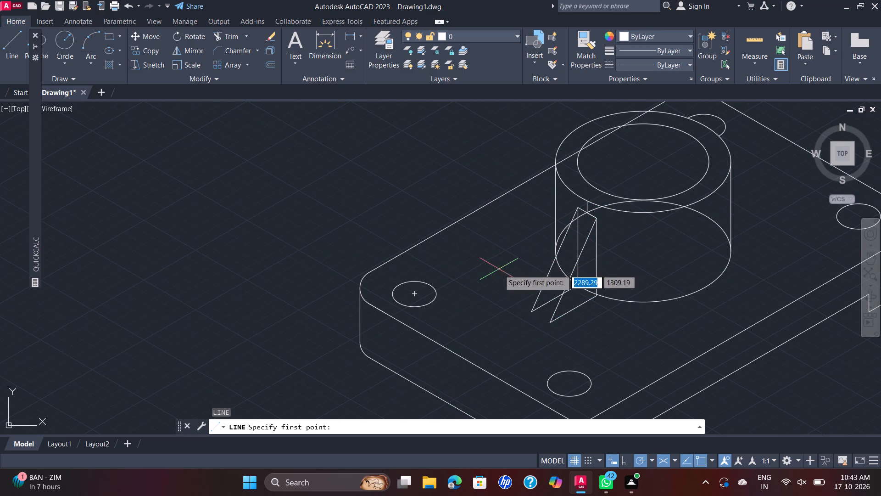
scroll(531, 312, up, 2)
click(531, 312)
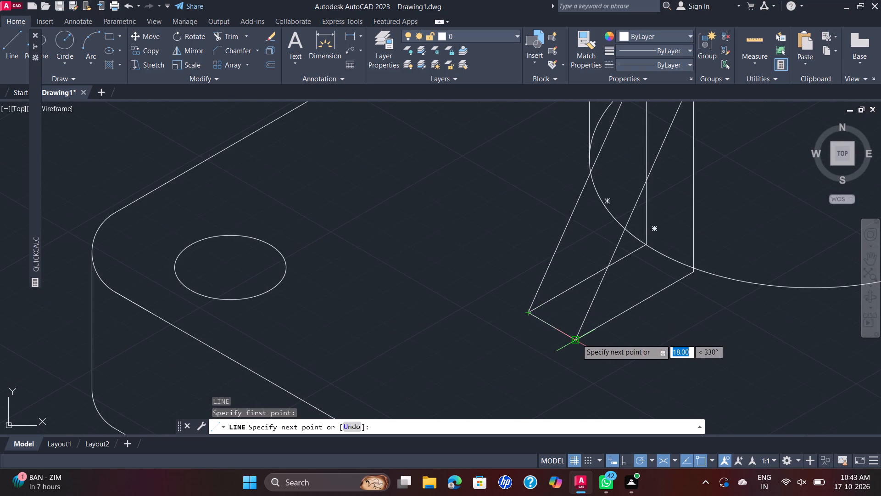
click(577, 339)
scroll(586, 342, down, 3)
key(Escape)
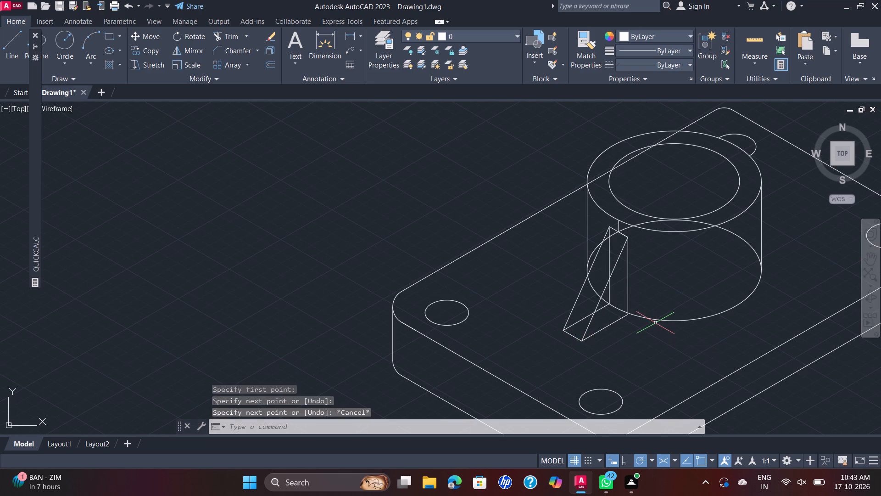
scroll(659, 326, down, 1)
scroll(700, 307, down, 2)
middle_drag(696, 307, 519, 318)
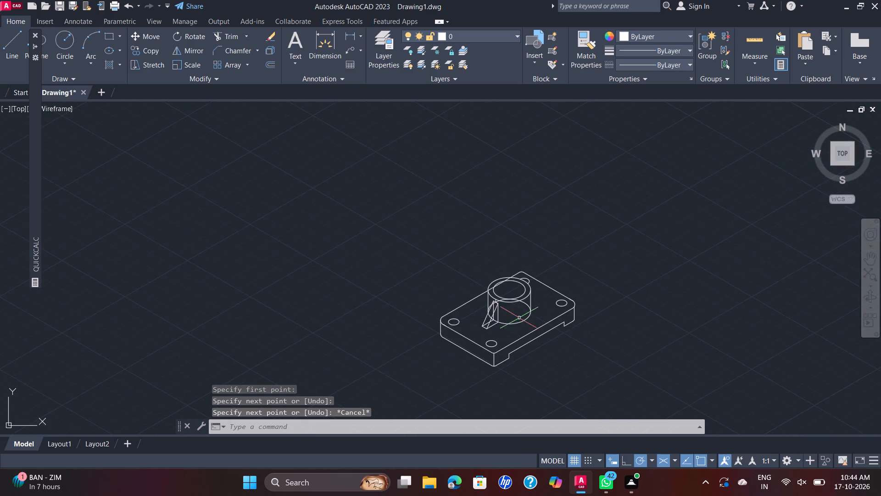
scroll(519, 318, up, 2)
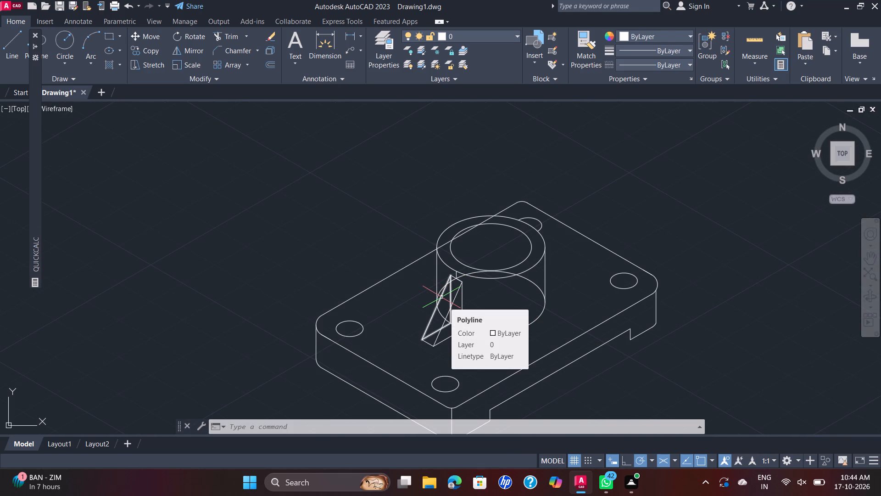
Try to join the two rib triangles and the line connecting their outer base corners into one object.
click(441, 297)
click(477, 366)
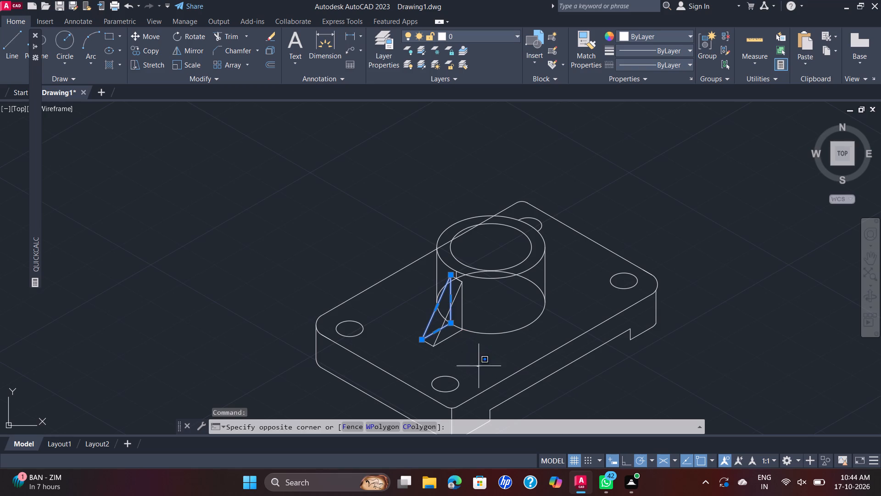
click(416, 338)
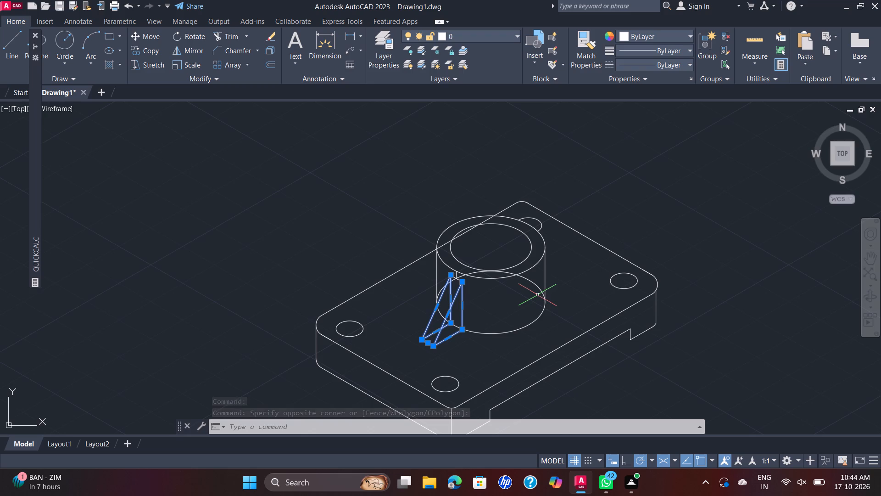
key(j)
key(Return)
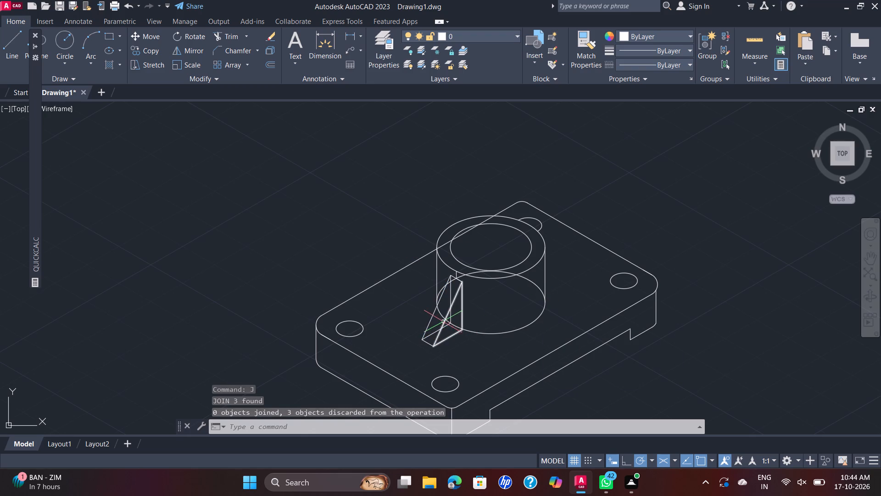
Erase the short top edge line connecting the upper corners of the two rib triangles.
scroll(459, 280, up, 2)
click(454, 280)
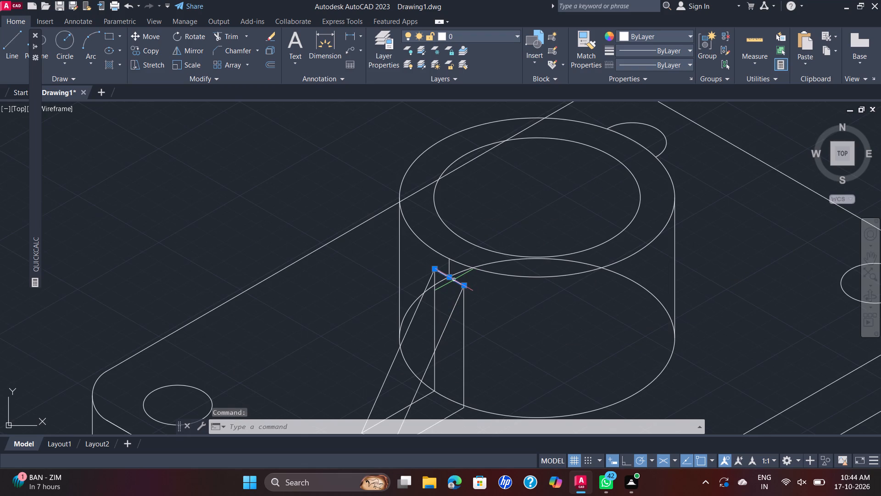
key(BackSpace)
key(Delete)
key(Delete)
click(457, 281)
key(Delete)
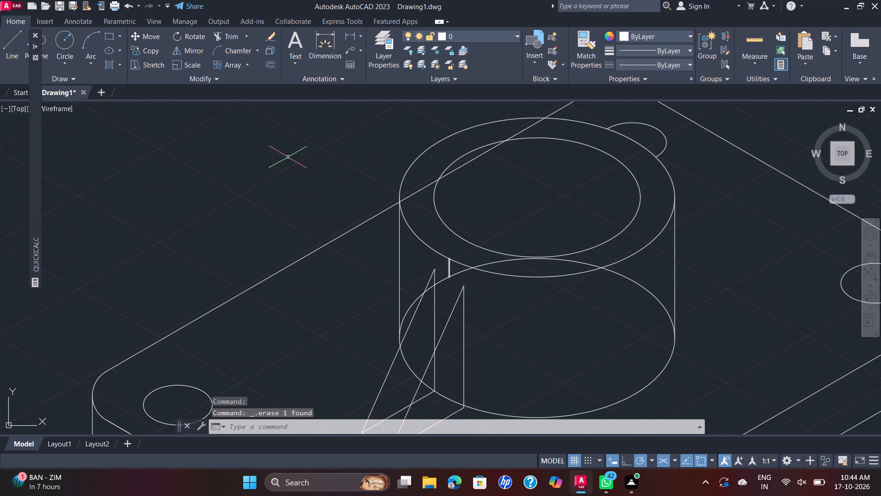
Draw an 18-long line between the upper corners of the two rib triangles.
click(11, 41)
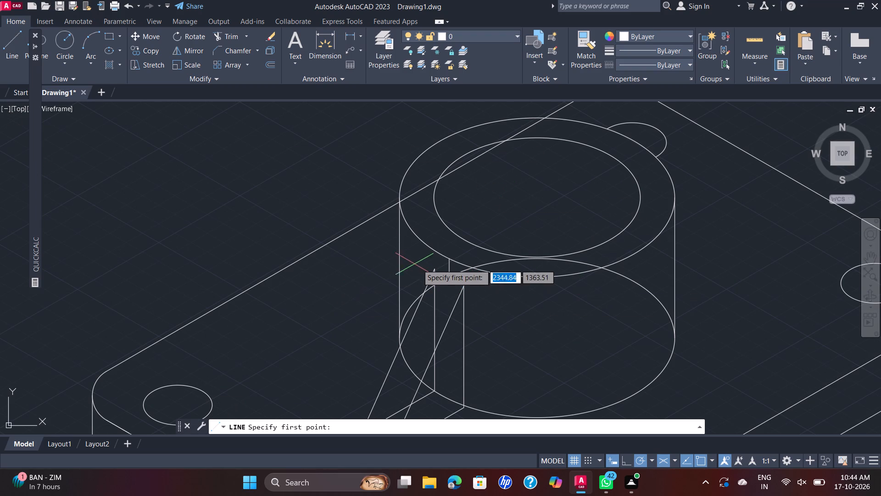
click(433, 268)
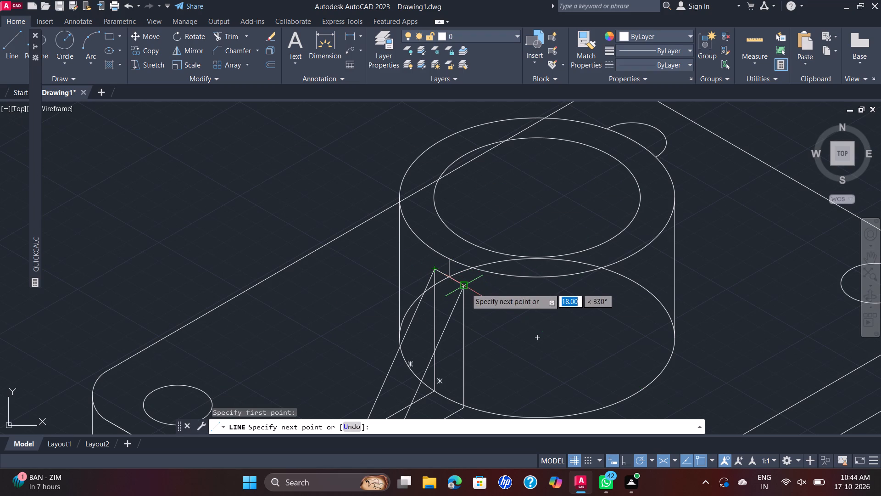
click(466, 287)
scroll(478, 287, down, 2)
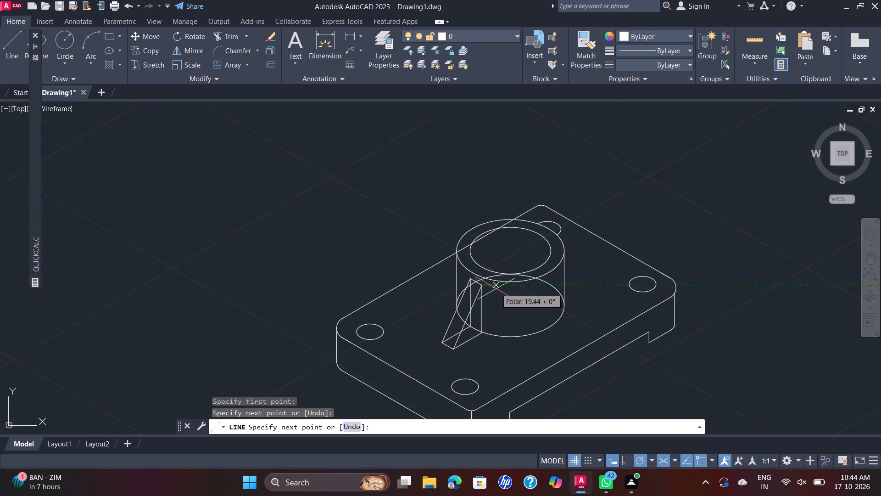
key(Escape)
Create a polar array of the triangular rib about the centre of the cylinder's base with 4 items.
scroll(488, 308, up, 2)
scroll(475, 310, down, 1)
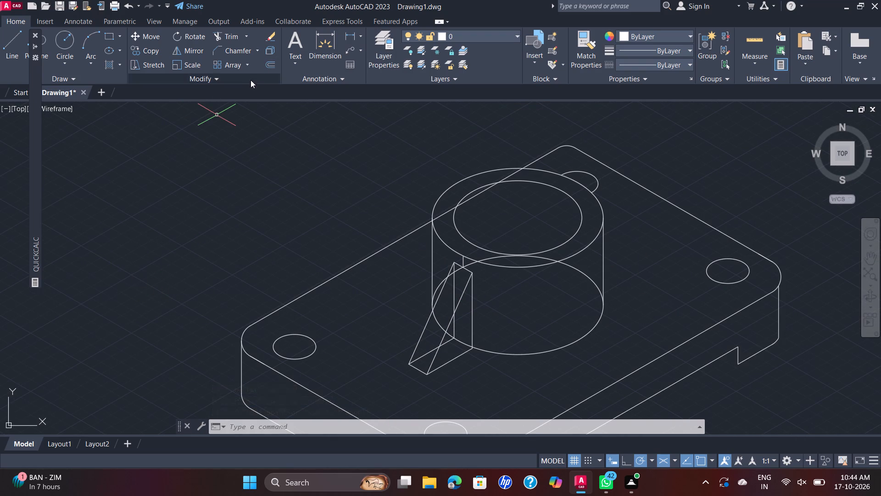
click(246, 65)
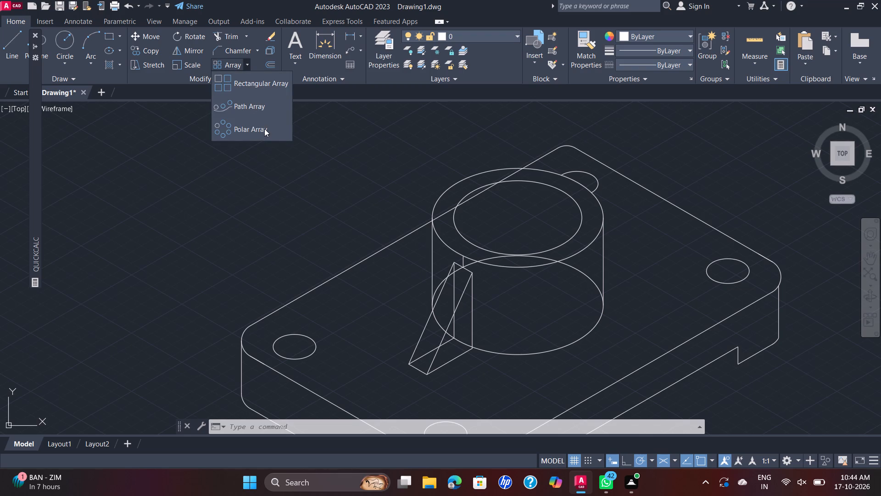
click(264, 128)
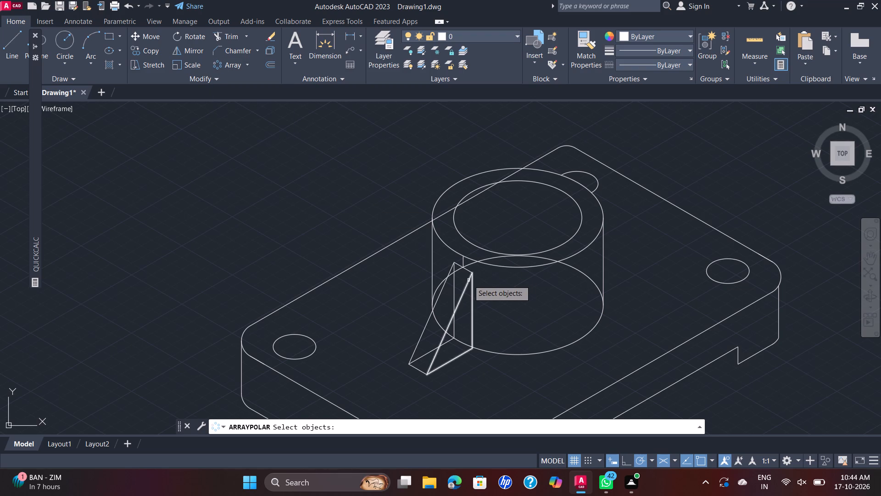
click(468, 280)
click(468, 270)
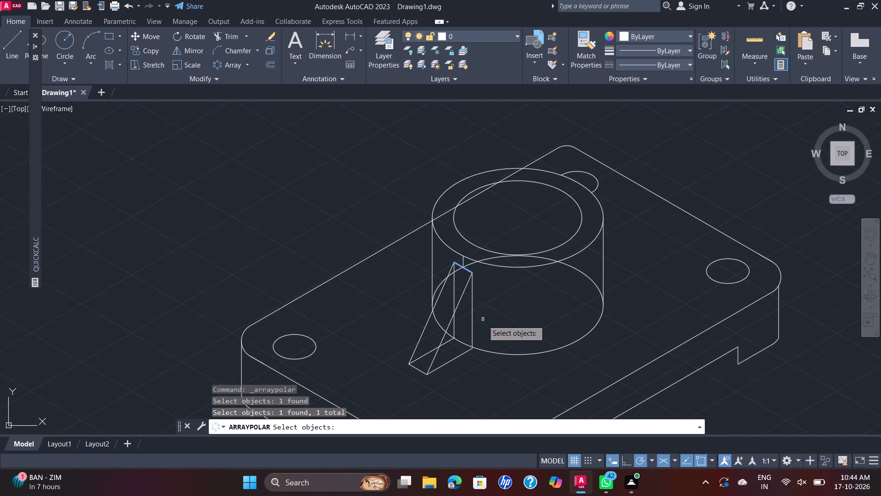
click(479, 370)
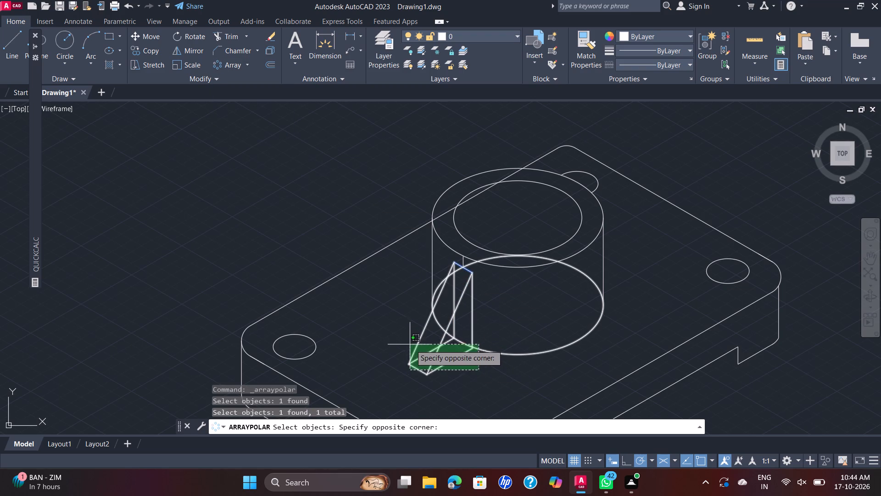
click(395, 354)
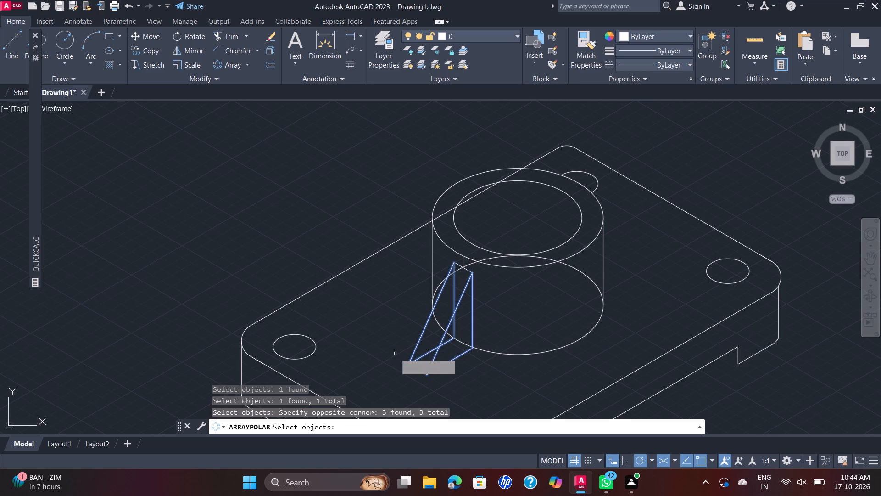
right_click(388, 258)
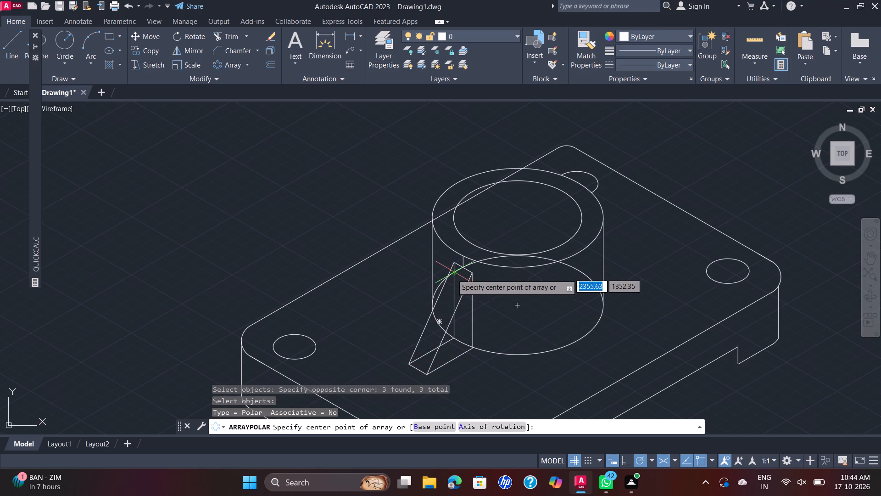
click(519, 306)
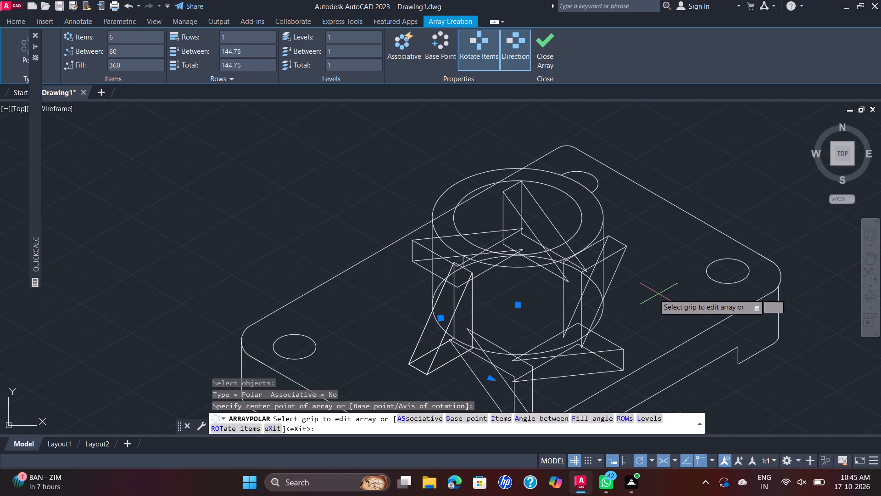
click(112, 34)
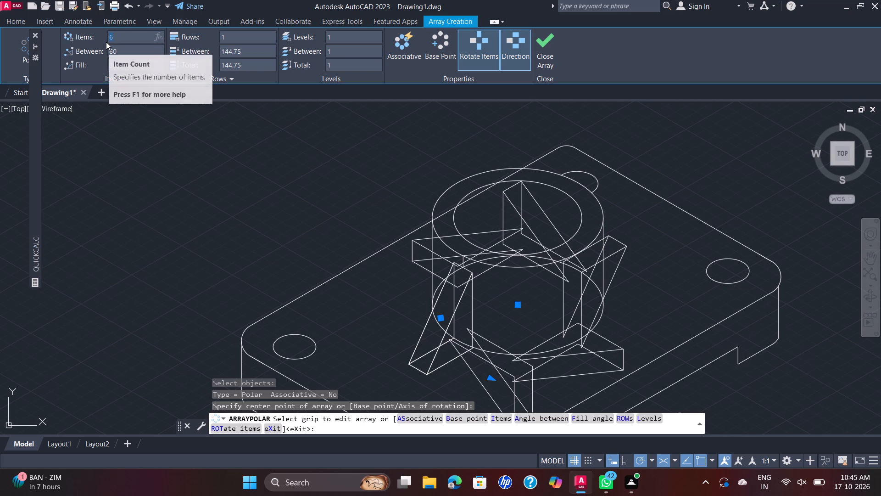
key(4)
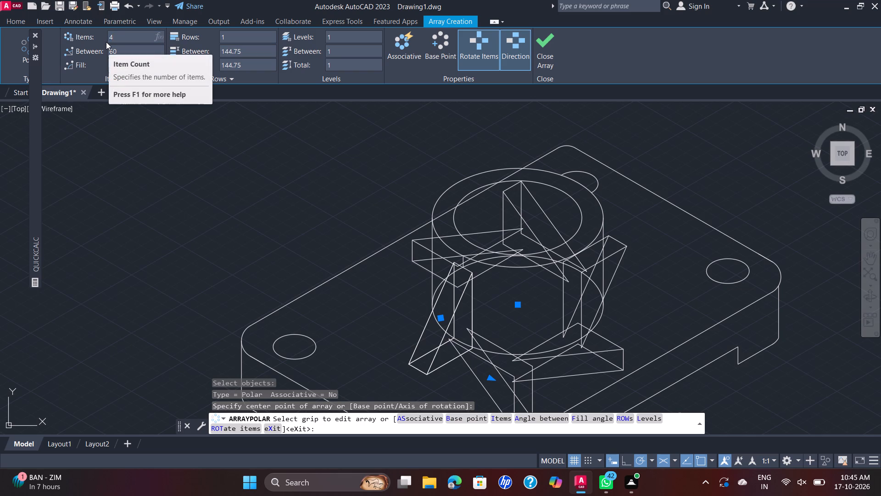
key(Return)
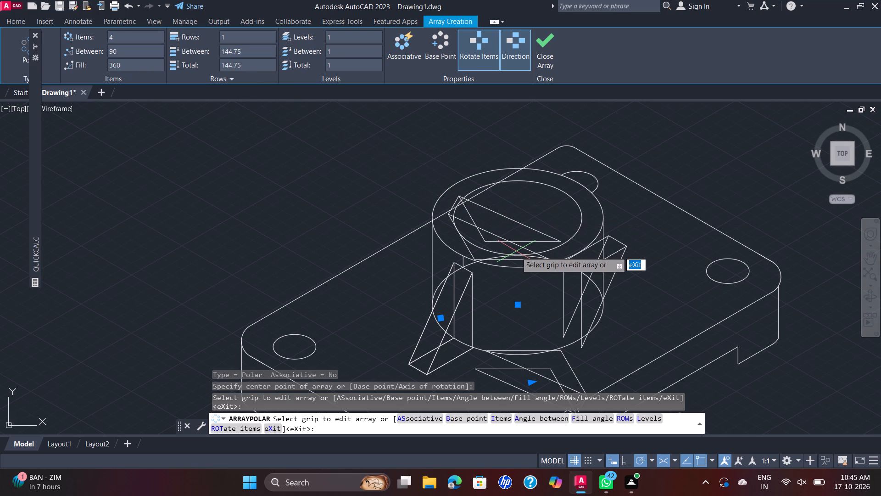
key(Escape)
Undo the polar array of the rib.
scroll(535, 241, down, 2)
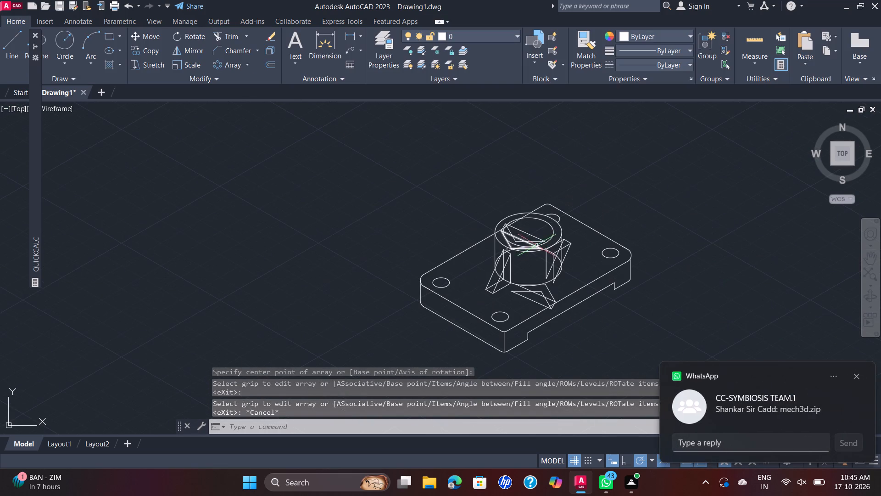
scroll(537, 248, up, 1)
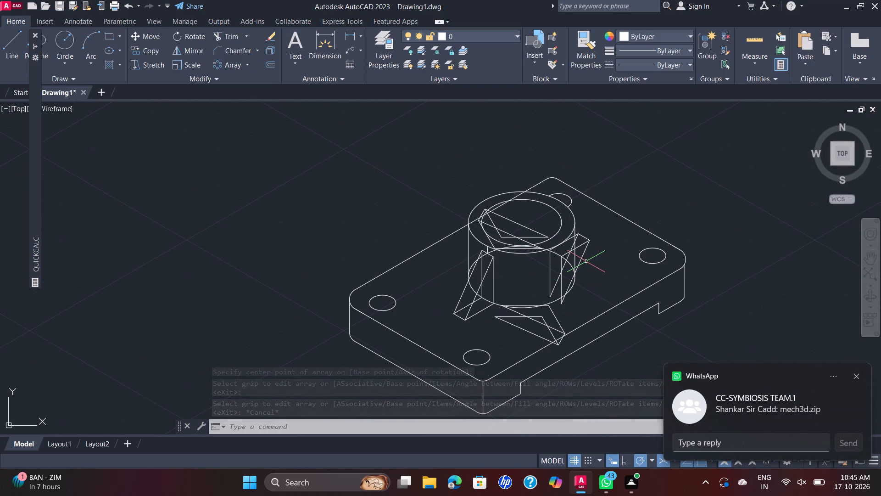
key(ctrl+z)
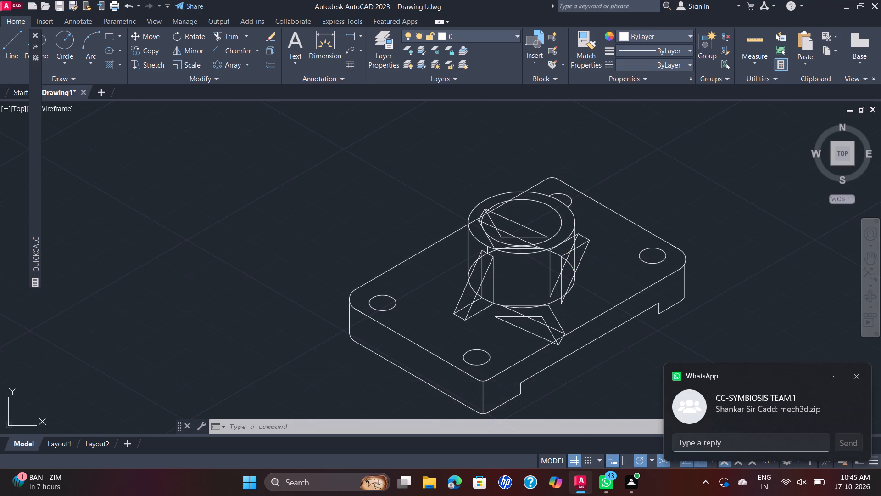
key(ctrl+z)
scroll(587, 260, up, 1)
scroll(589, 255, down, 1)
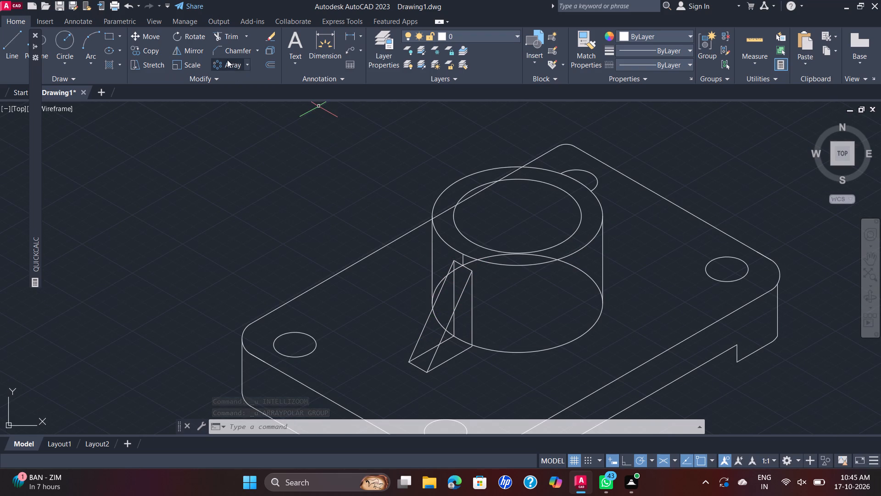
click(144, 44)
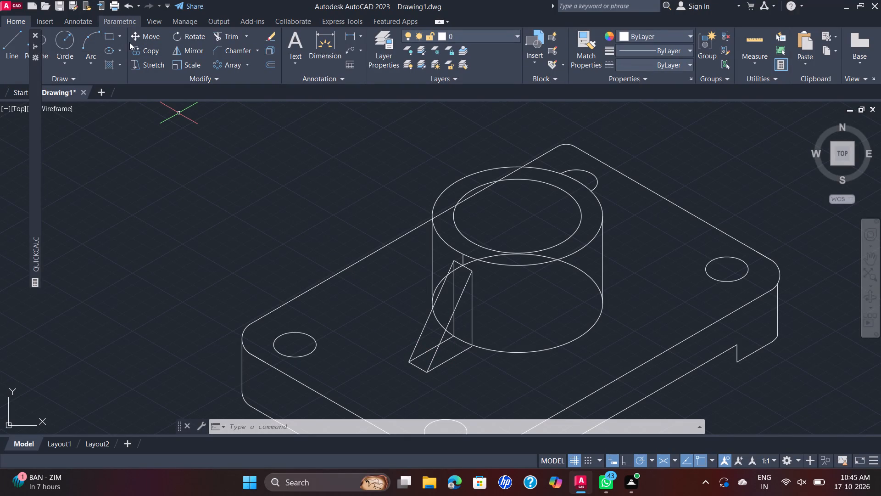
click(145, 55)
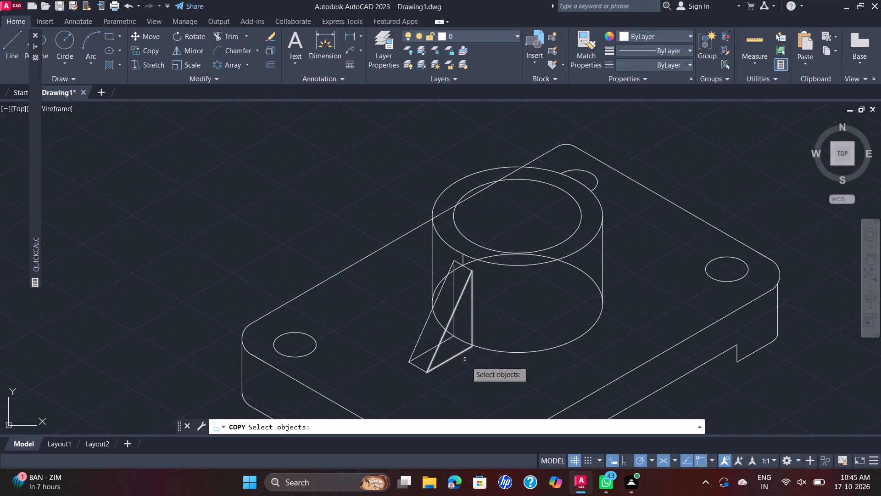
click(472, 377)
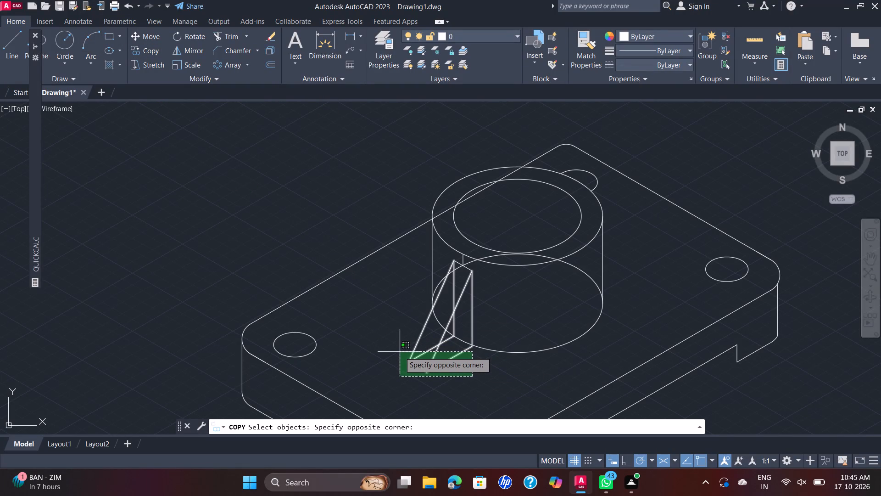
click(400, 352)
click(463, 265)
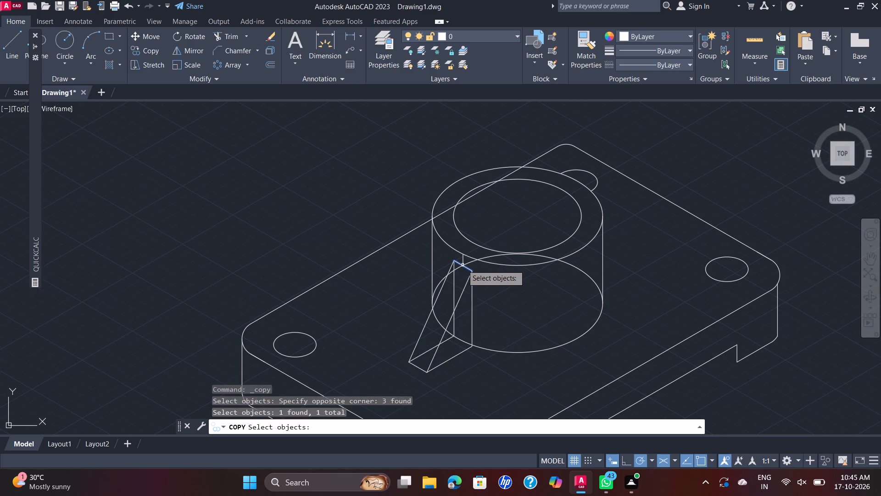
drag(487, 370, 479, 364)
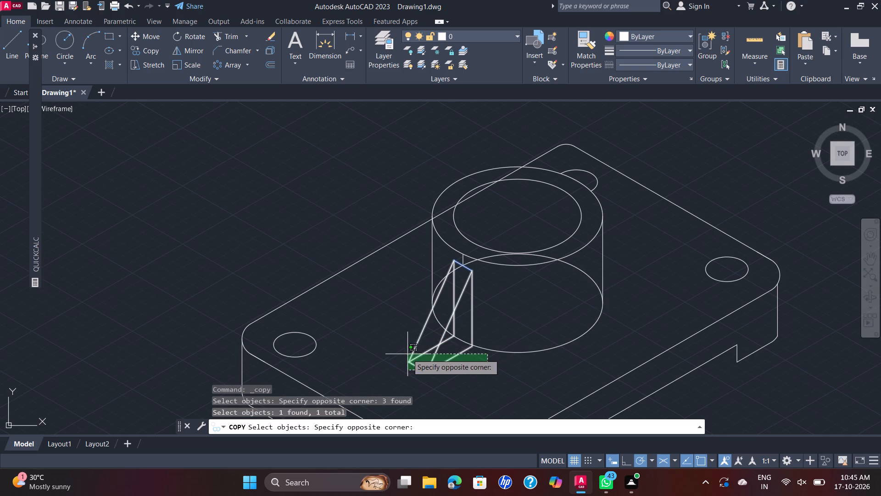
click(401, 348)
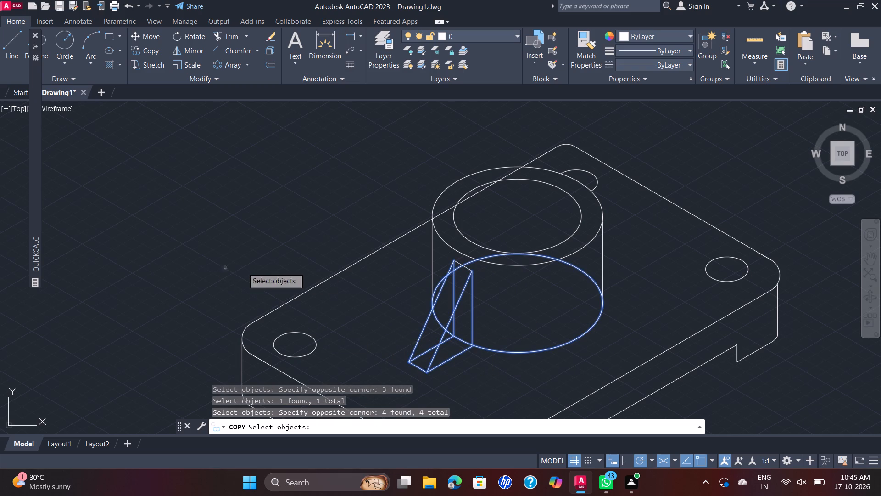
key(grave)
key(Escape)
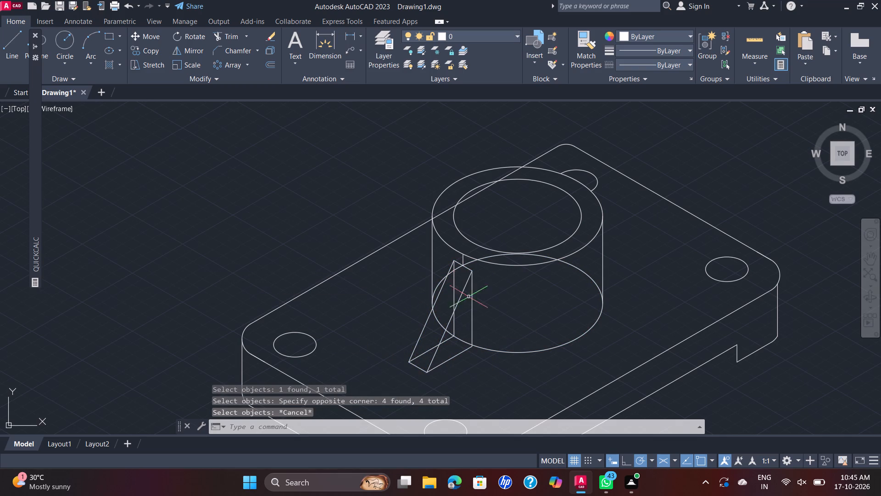
Copy the triangular rib from its upper front corner to the empty space beyond the block's back-left edge.
click(458, 380)
click(394, 346)
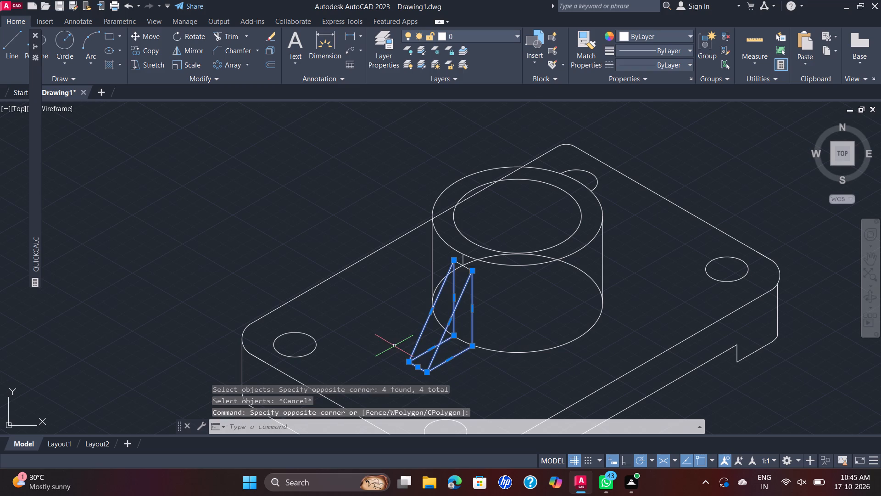
right_click(206, 203)
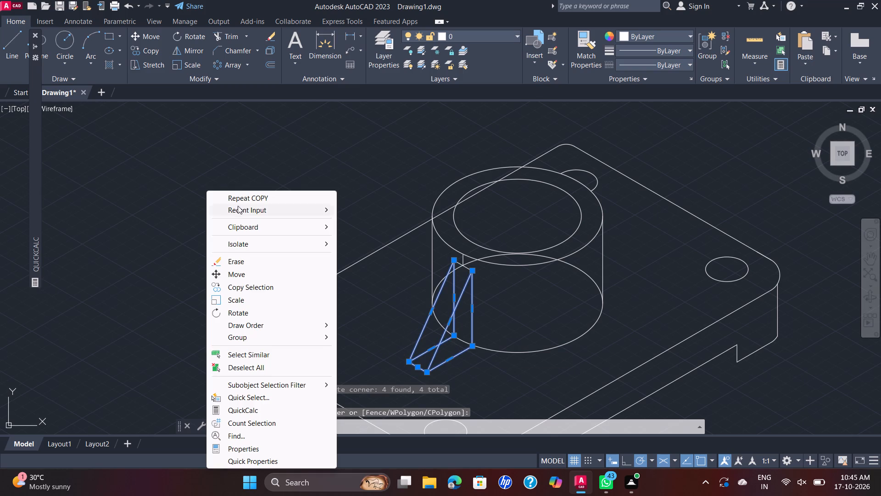
click(145, 50)
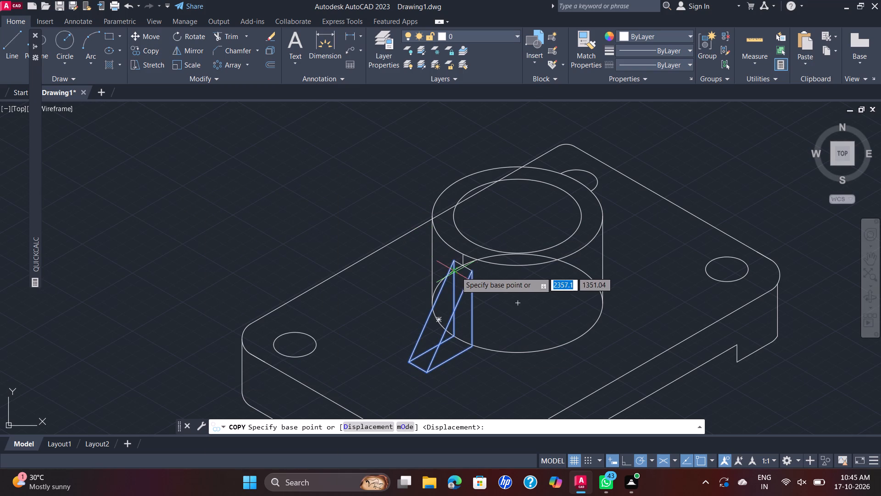
click(473, 273)
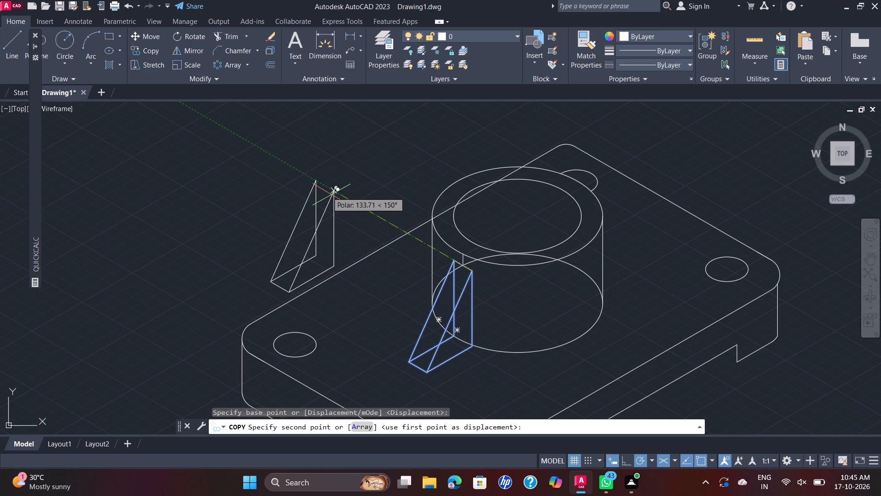
click(318, 188)
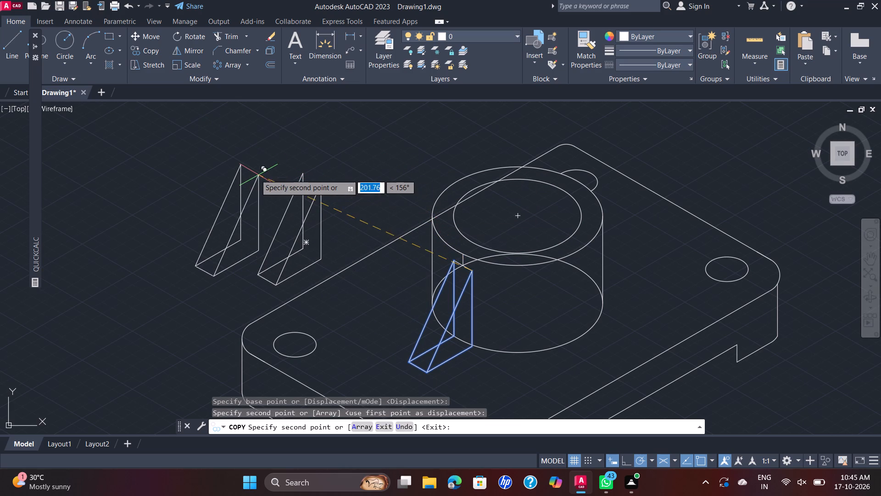
key(Escape)
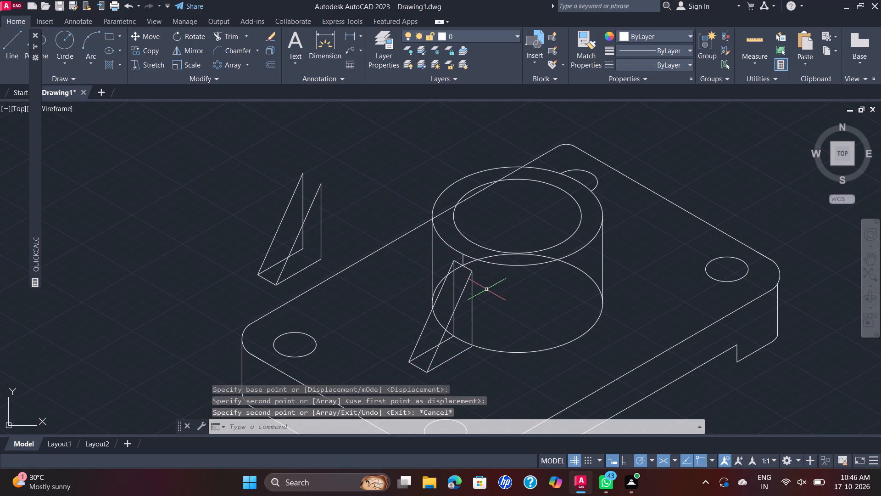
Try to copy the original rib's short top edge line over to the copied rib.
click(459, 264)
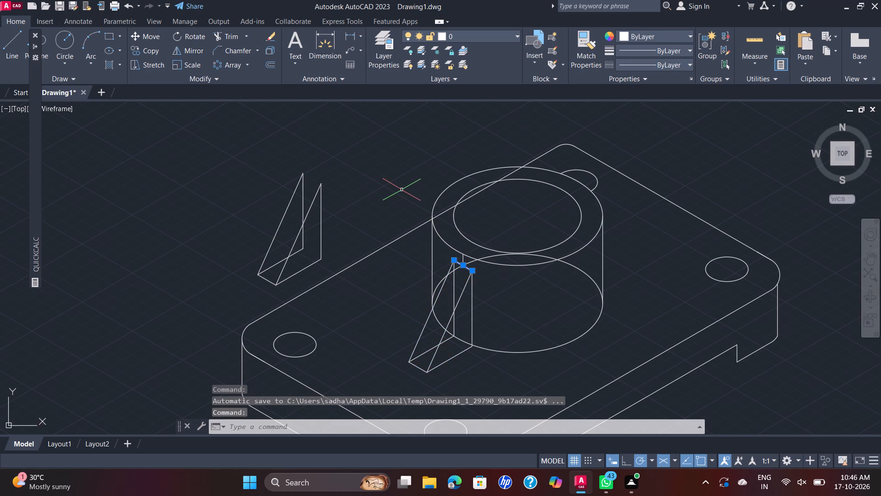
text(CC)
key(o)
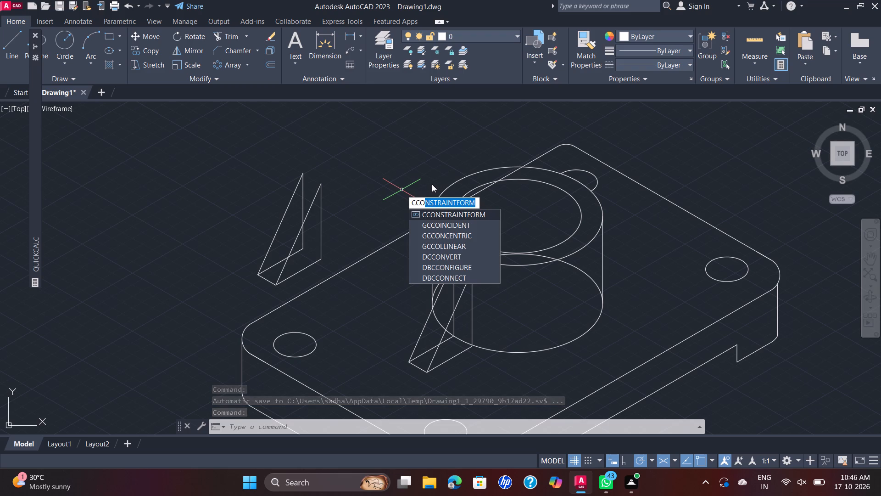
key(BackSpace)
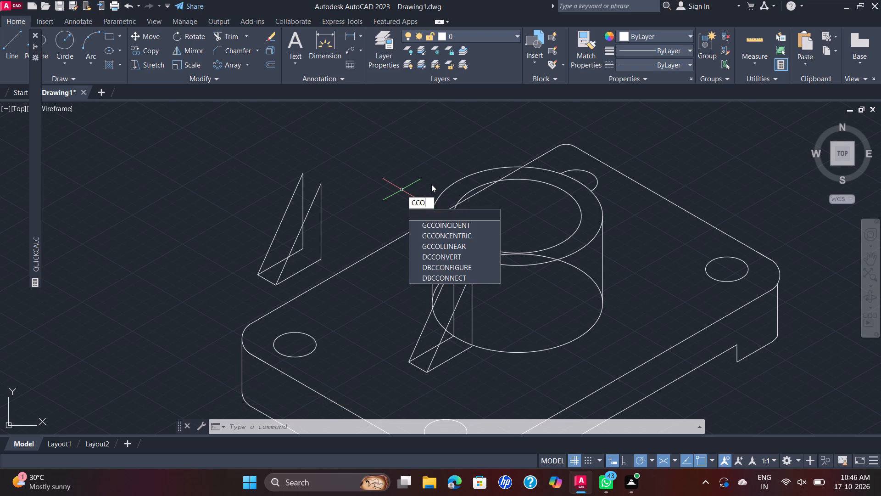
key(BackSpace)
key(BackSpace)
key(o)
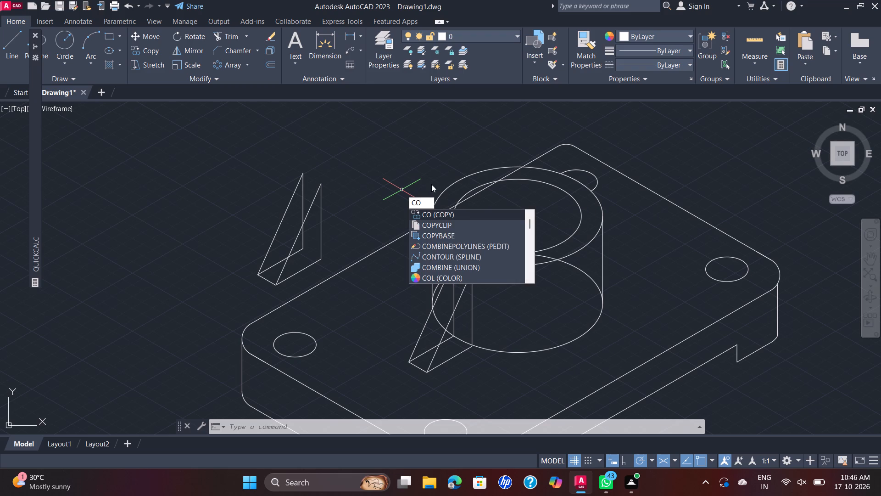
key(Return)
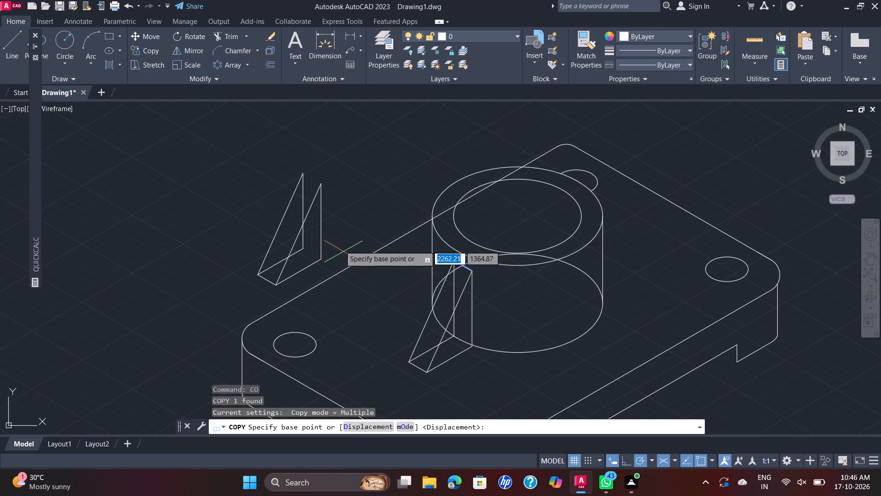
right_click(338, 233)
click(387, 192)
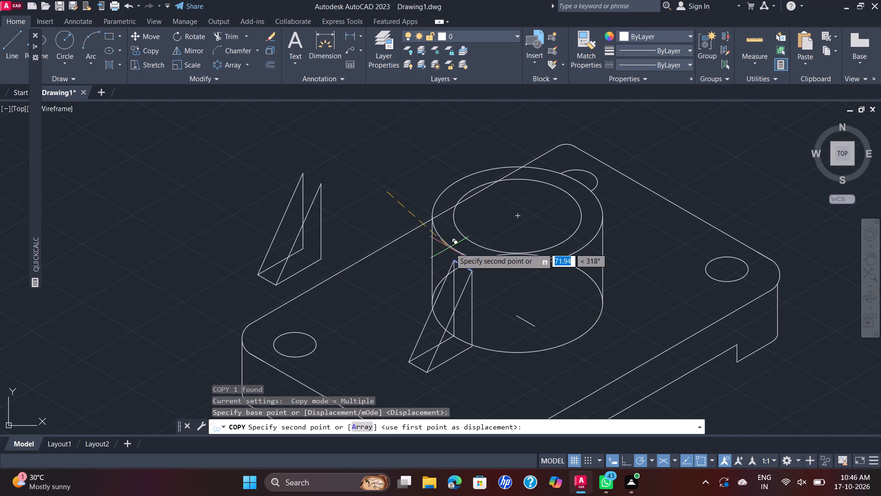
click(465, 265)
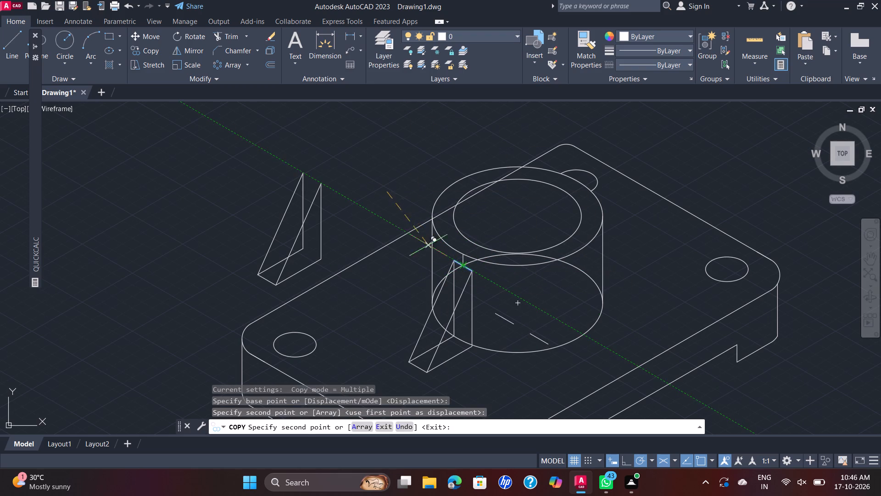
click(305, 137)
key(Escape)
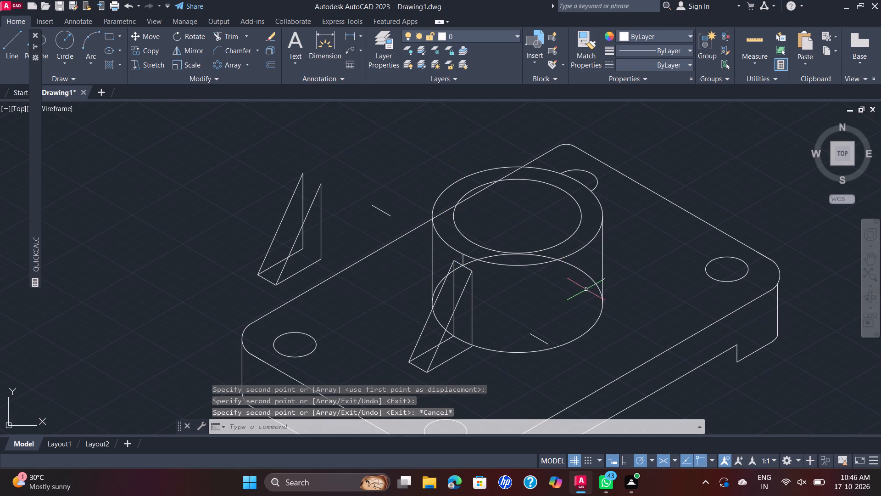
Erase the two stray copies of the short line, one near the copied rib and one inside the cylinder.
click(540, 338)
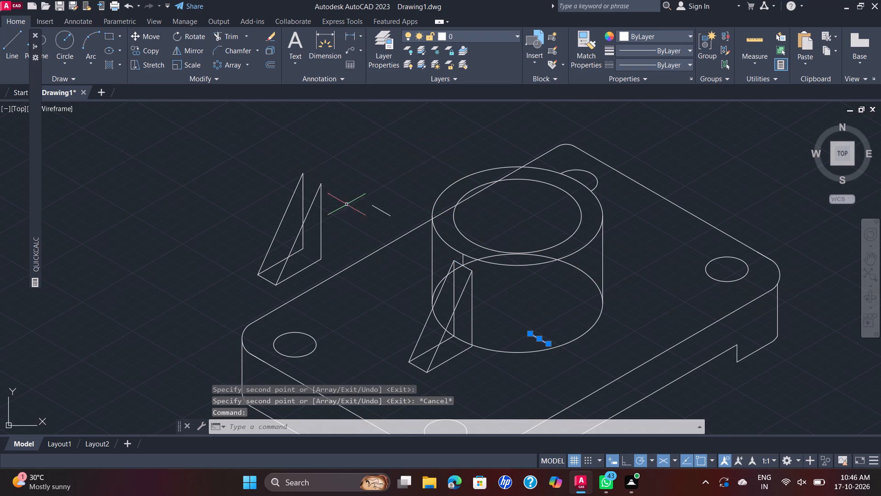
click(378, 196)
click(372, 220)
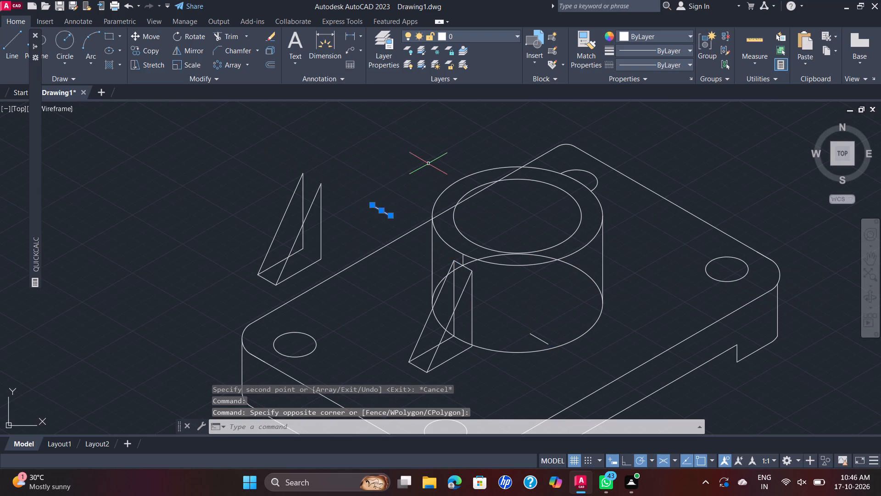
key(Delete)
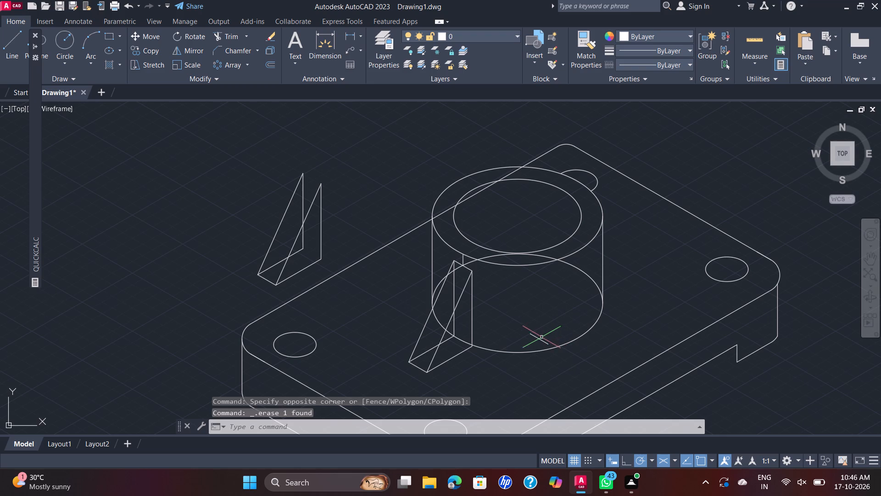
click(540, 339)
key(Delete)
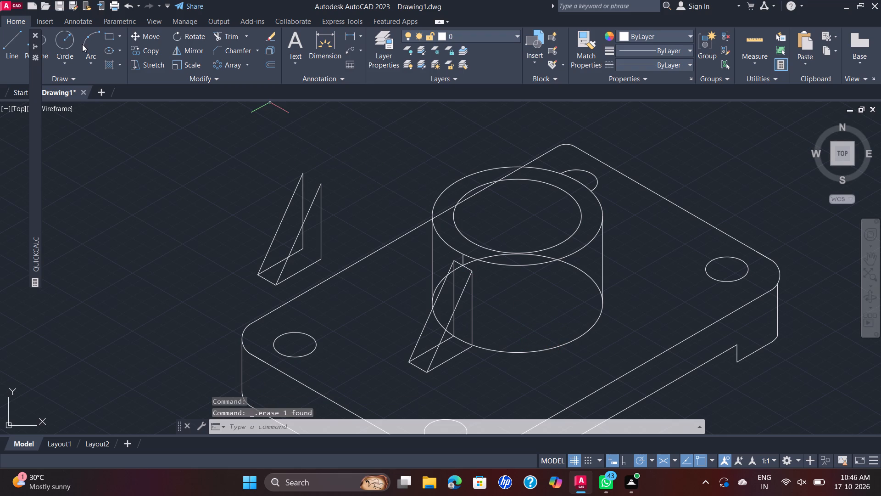
Draw a line joining the upper corners of the two triangles of the copied rib.
key(l)
key(Return)
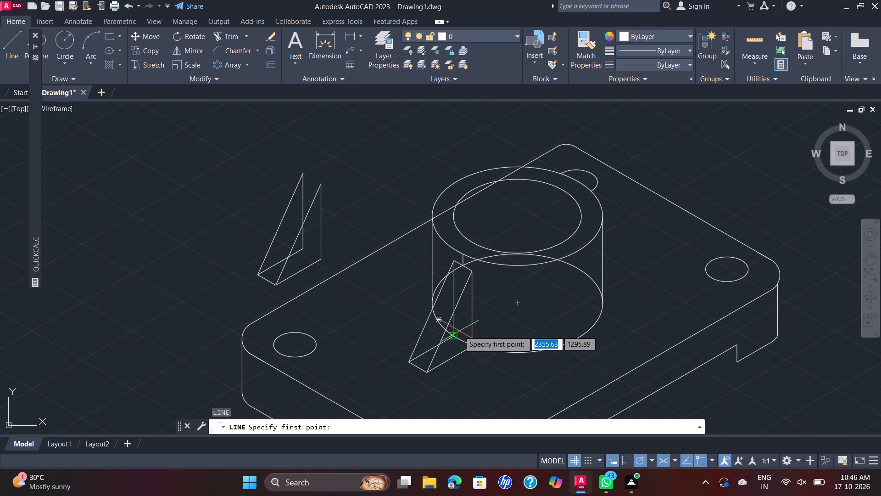
click(304, 175)
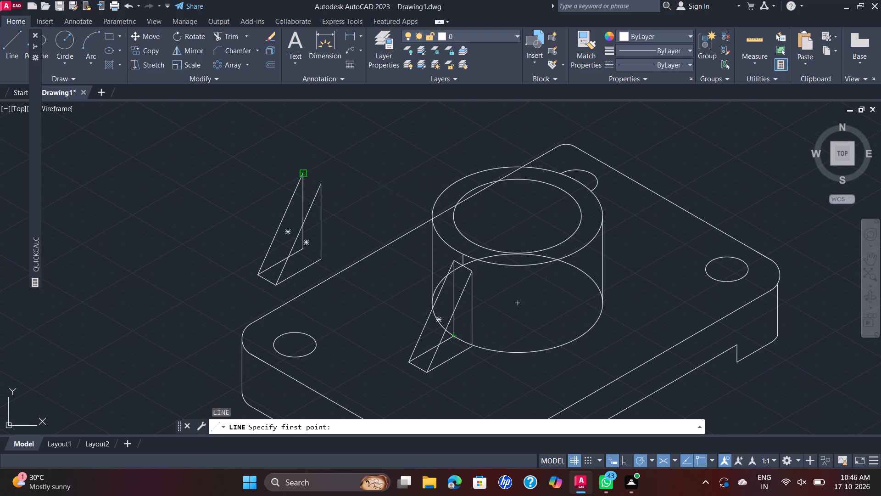
click(319, 185)
key(Escape)
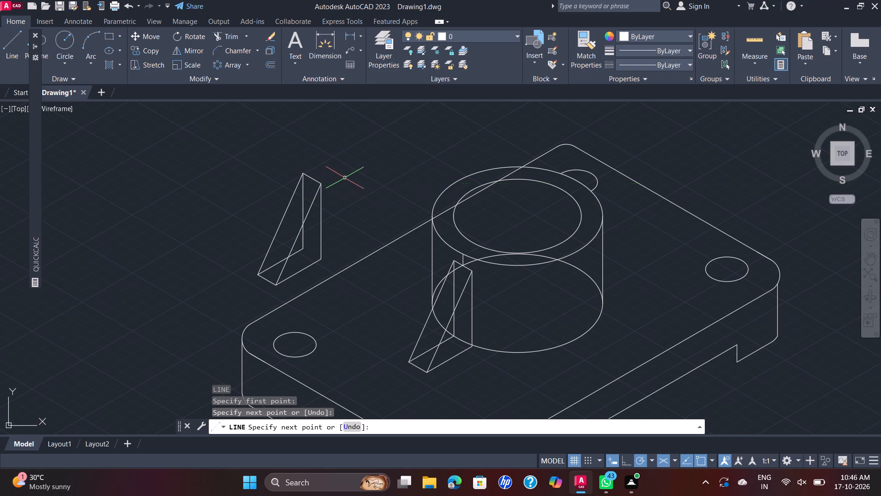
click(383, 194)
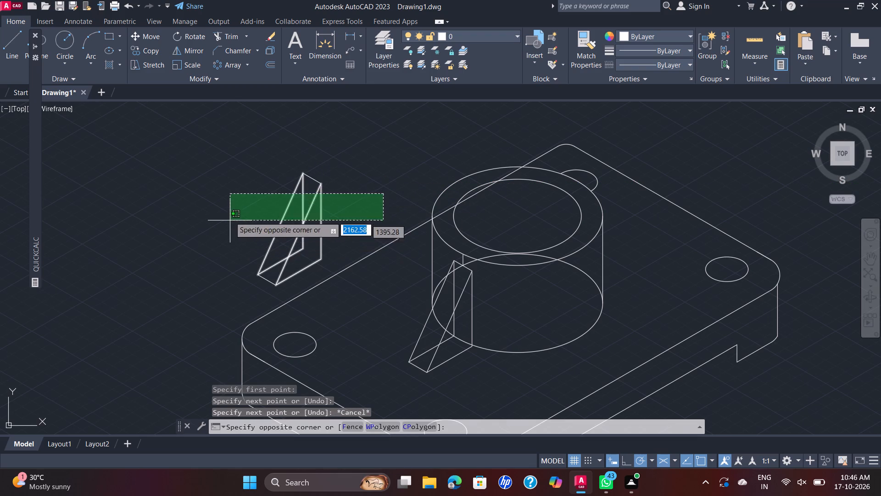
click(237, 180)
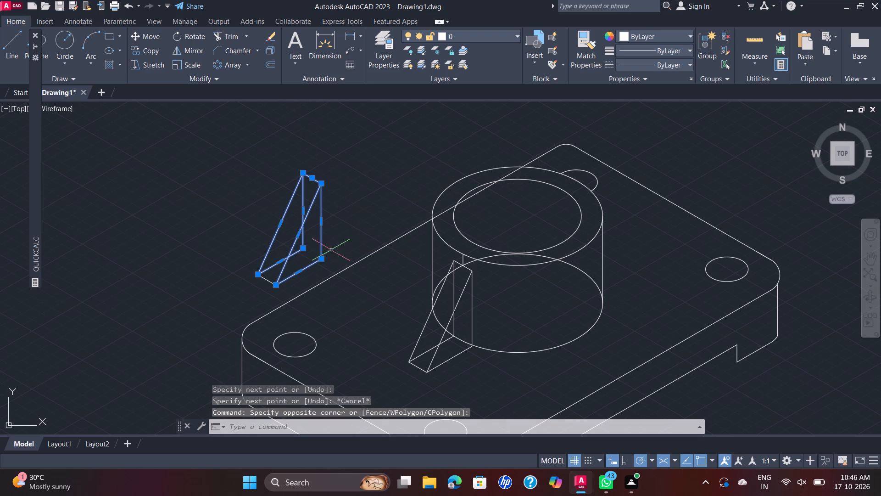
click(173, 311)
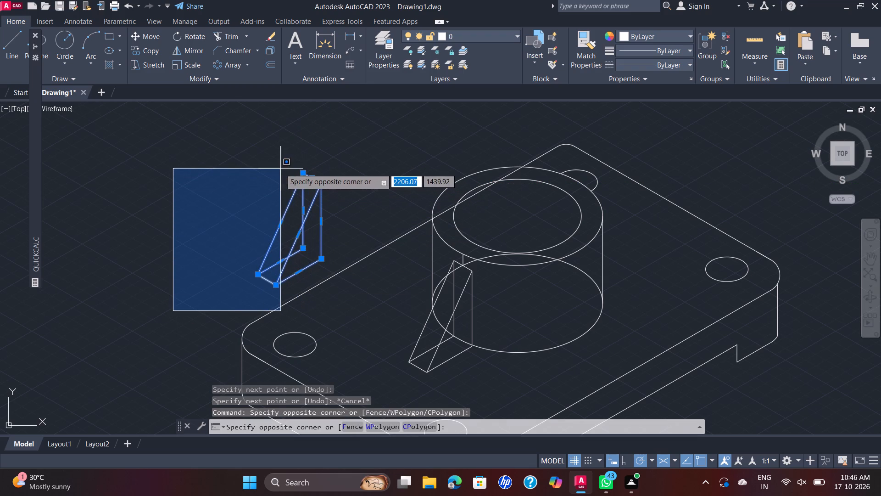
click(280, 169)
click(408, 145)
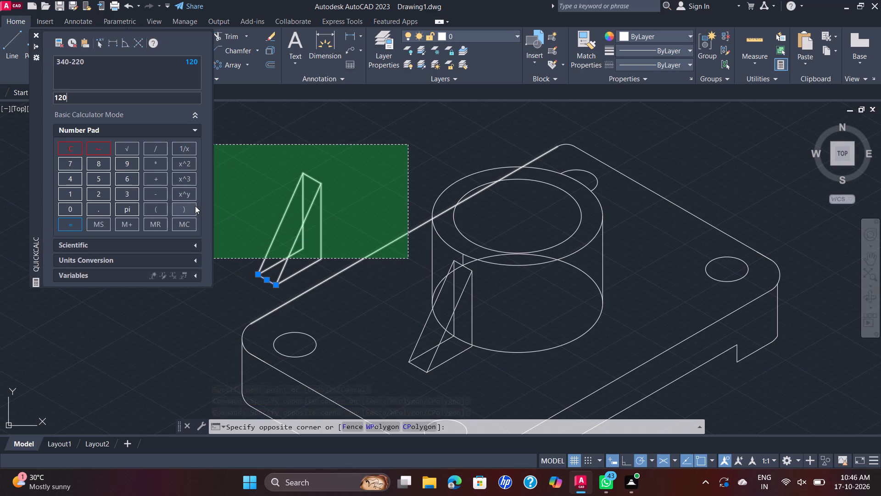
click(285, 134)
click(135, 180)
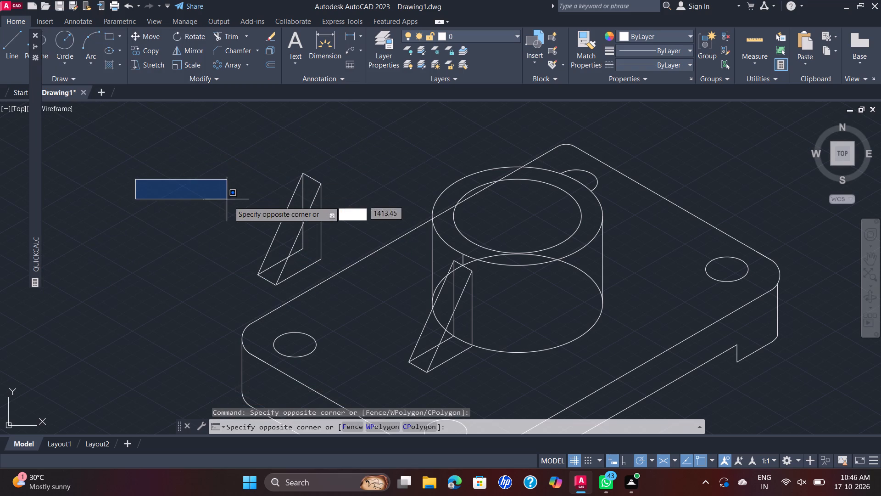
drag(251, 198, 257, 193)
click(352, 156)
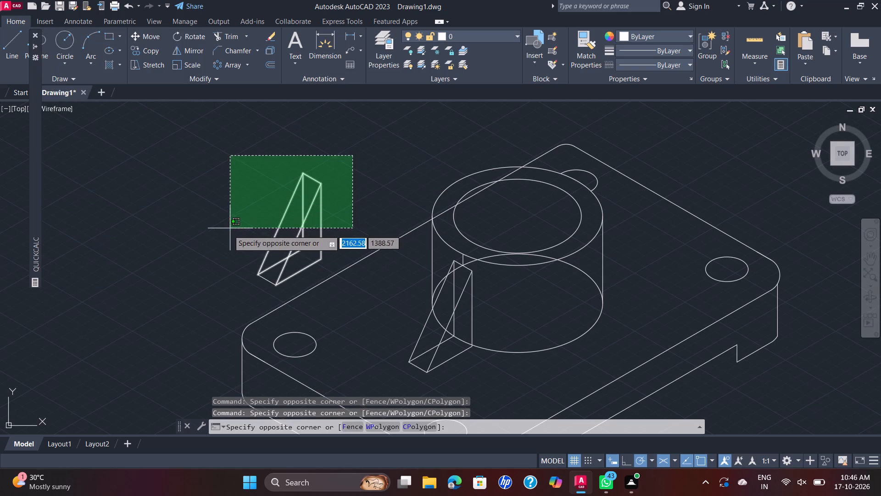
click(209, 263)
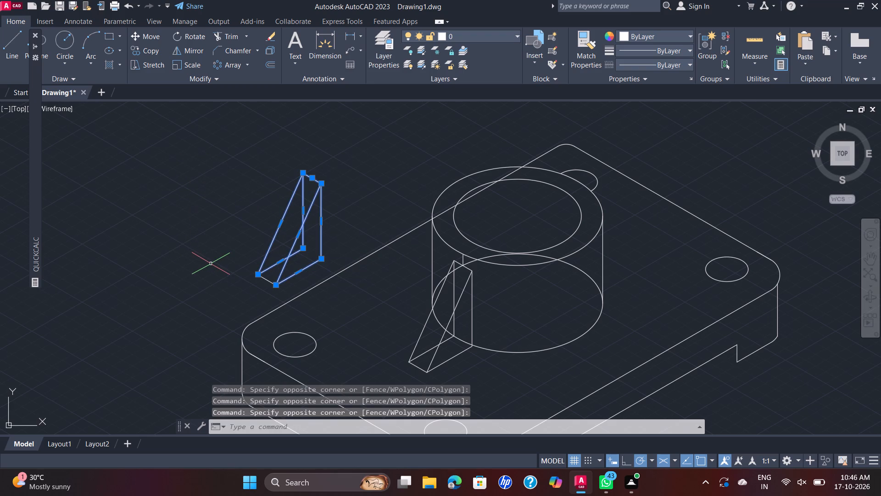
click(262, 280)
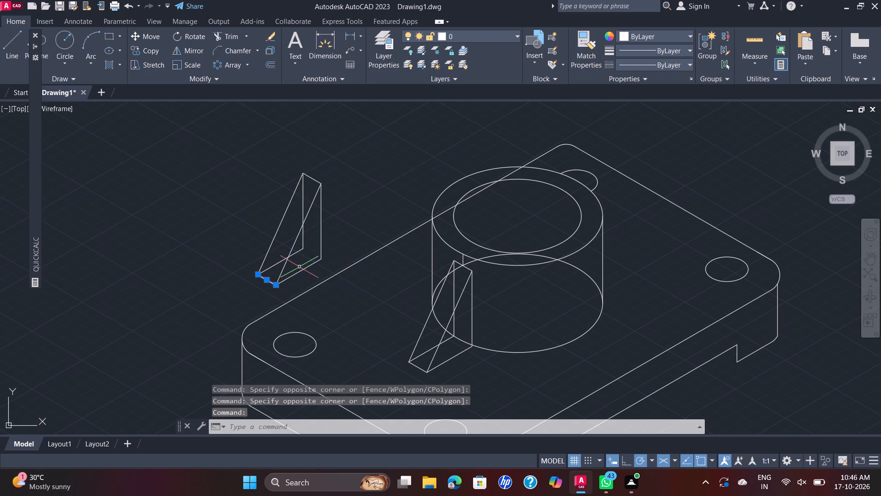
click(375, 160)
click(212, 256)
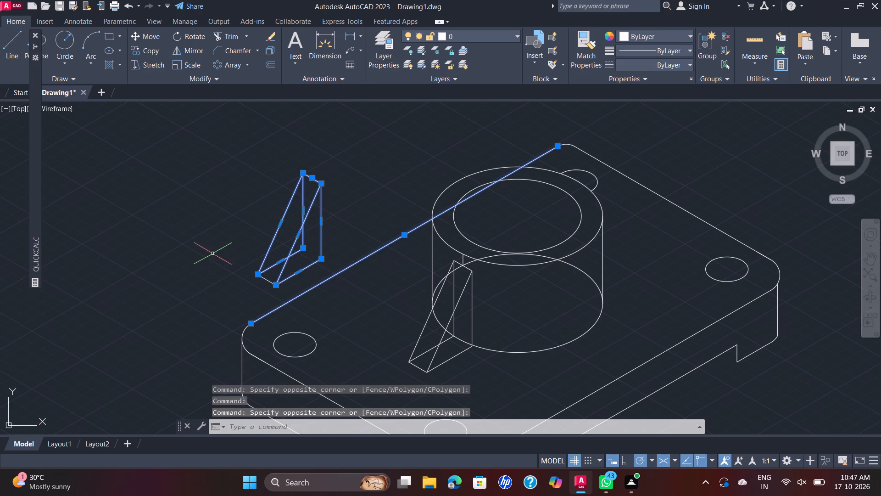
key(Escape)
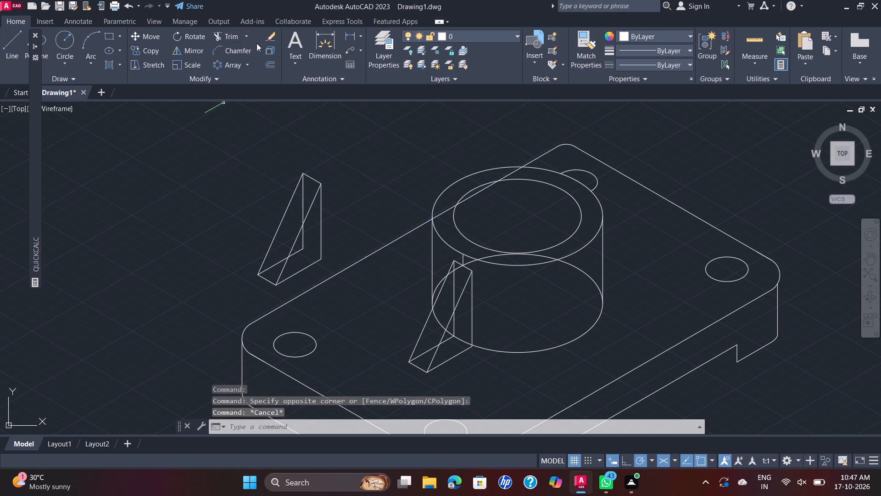
Move the copied rib's two triangles and top edge line farther away from the block, toward the upper left.
click(308, 212)
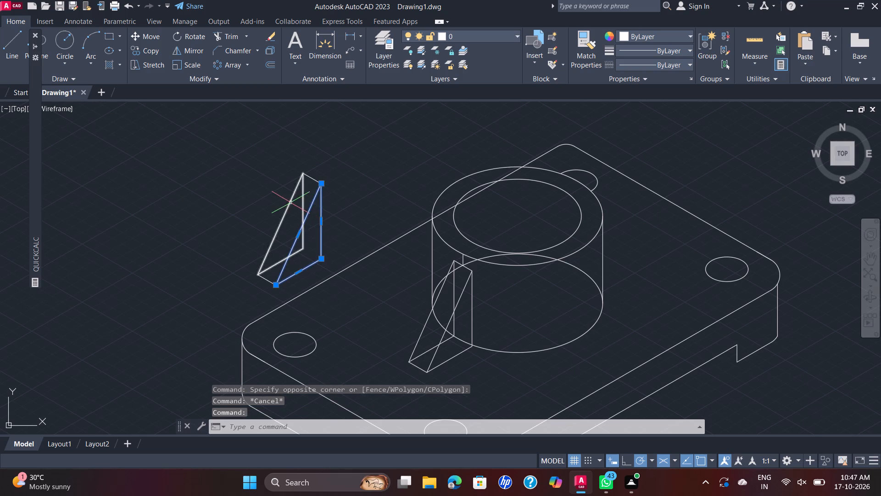
click(290, 203)
click(332, 161)
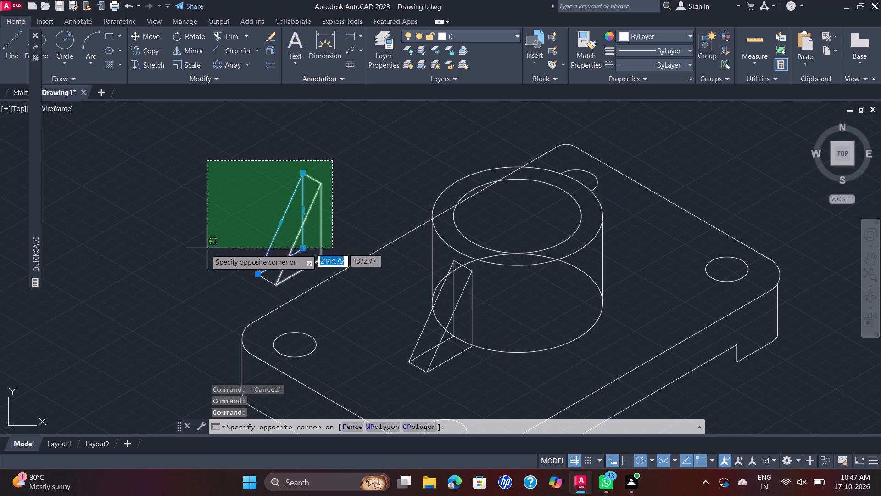
click(186, 254)
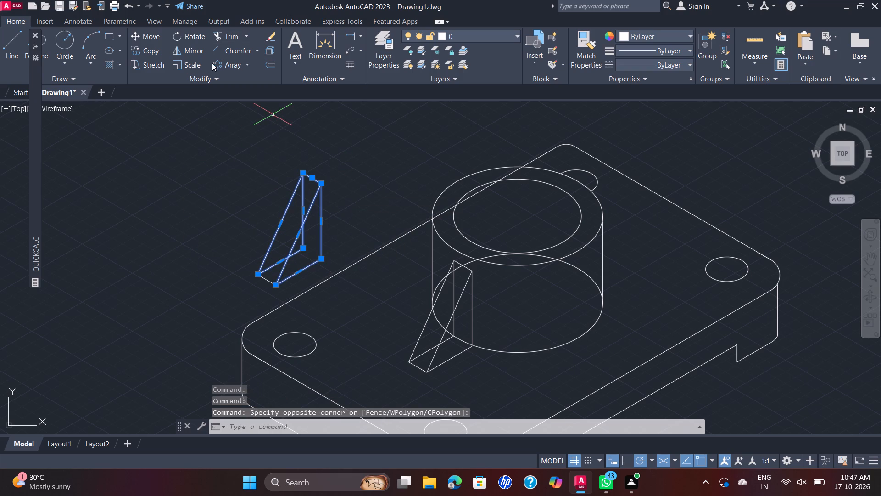
click(148, 35)
click(323, 191)
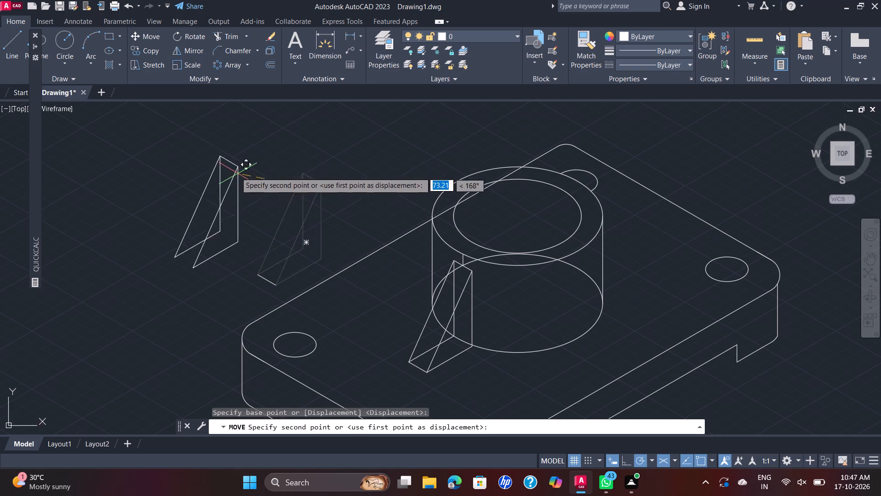
click(227, 160)
Erase the short line left behind by the move and redraw it between the outer lower tips of the moved rib's triangles.
click(272, 281)
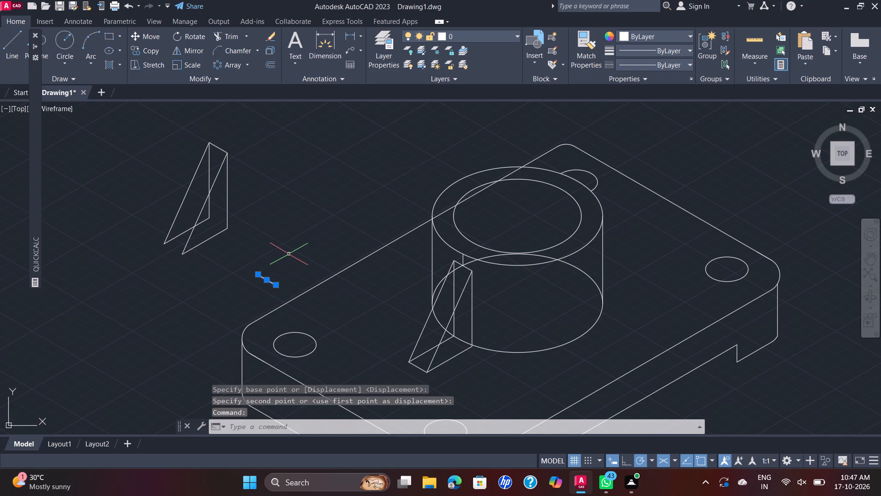
key(Delete)
key(l)
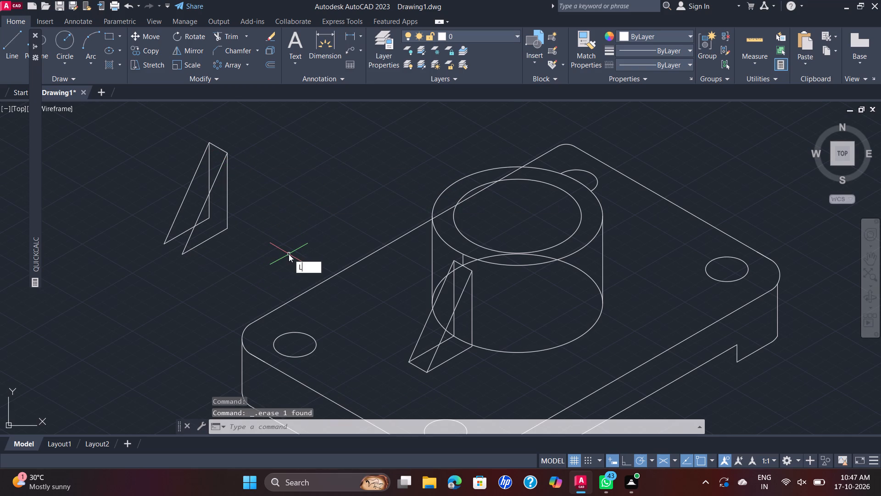
key(Return)
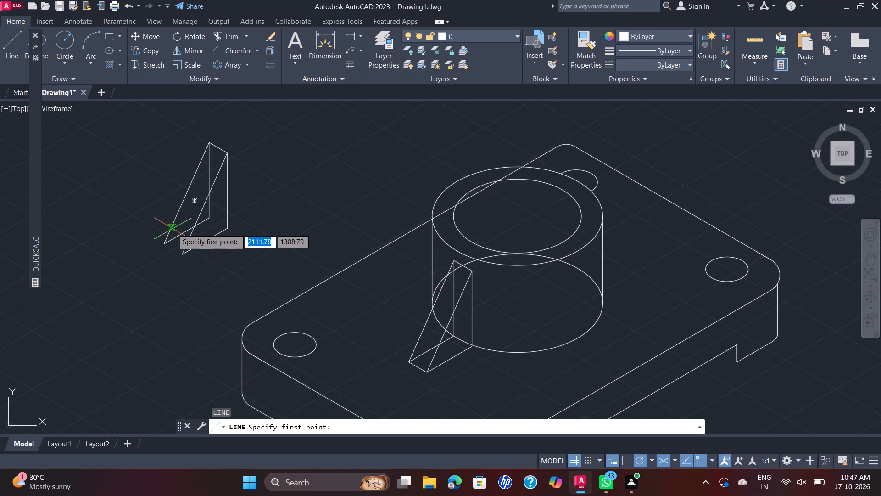
click(161, 245)
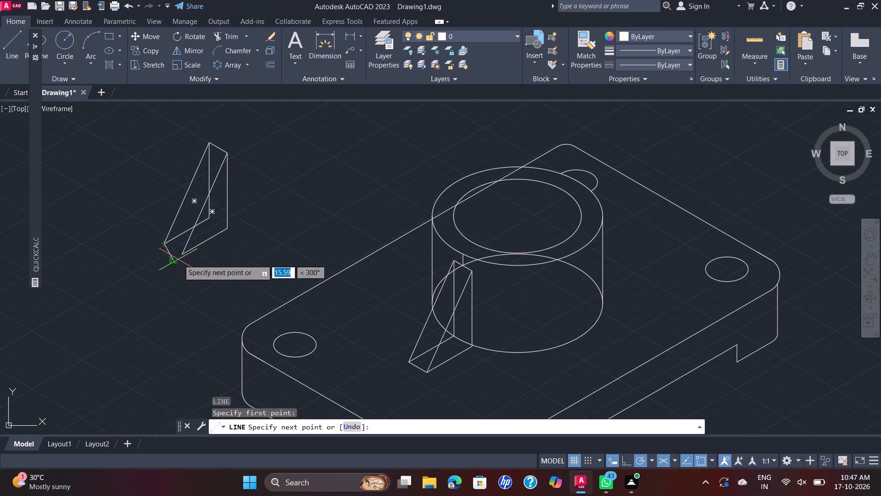
click(183, 255)
key(Escape)
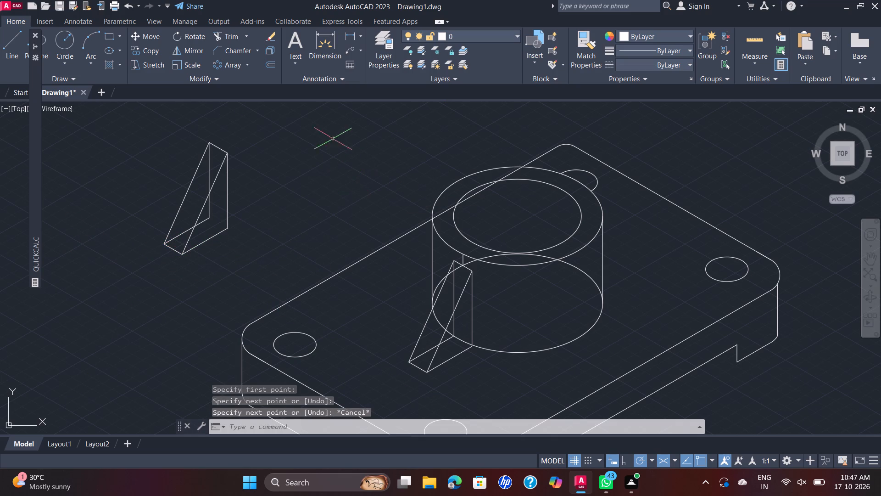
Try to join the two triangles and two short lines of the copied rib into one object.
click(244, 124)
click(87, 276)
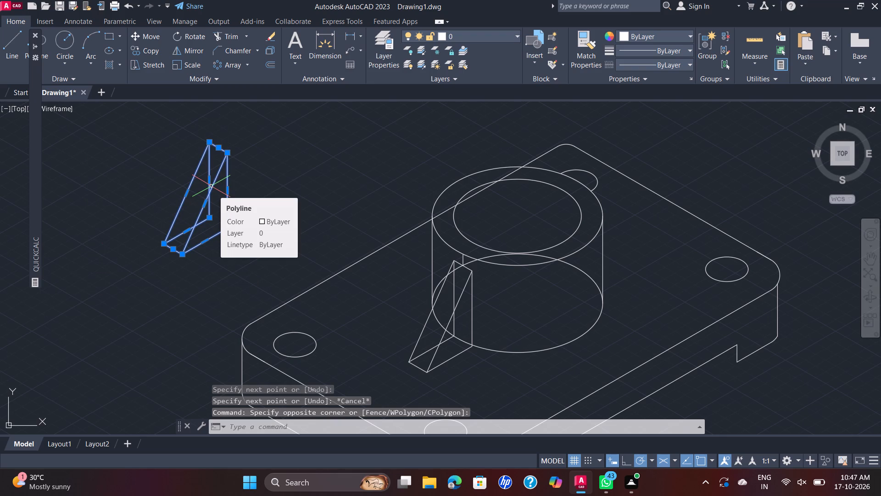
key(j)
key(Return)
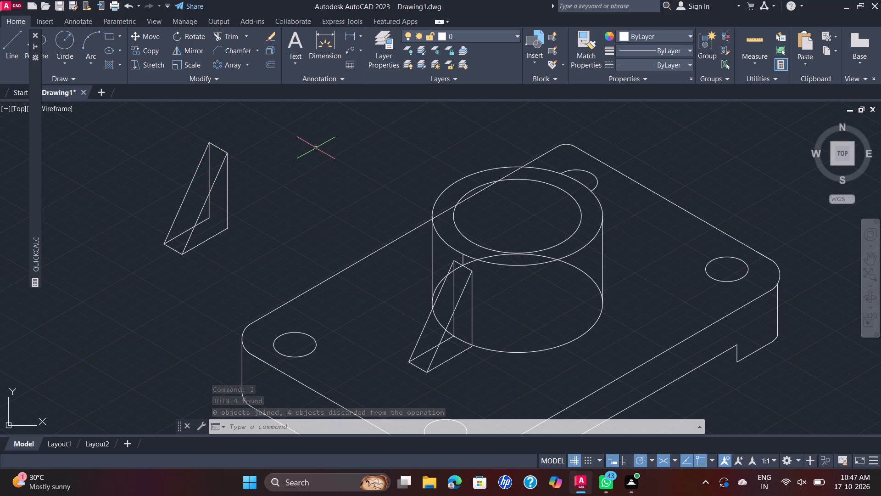
Mirror the copied rib about the vertical edge of its front triangle, keeping the source objects.
click(346, 152)
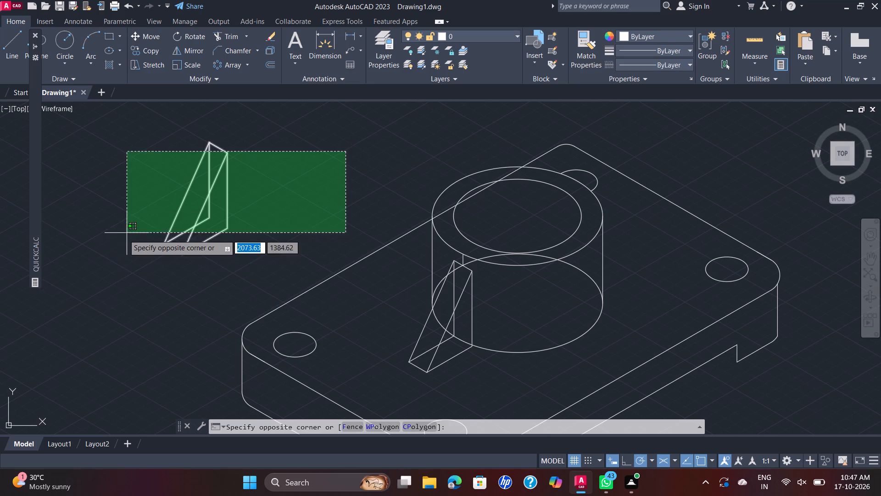
click(54, 245)
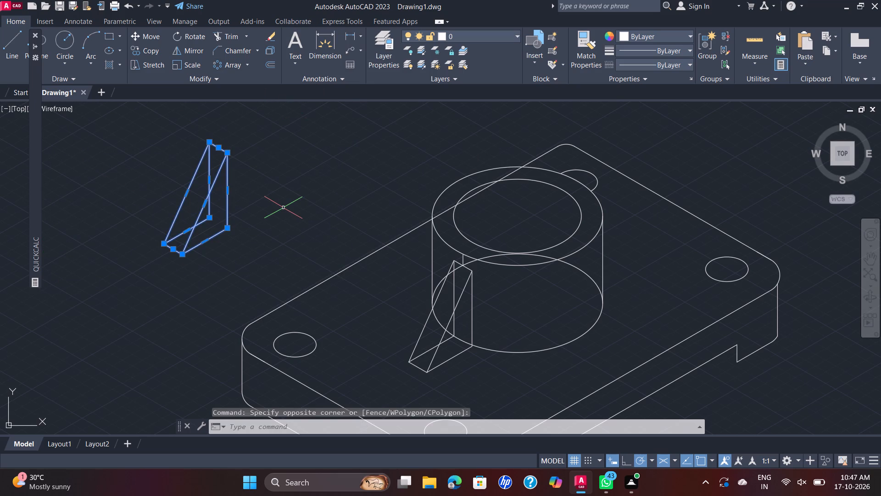
text(MI)
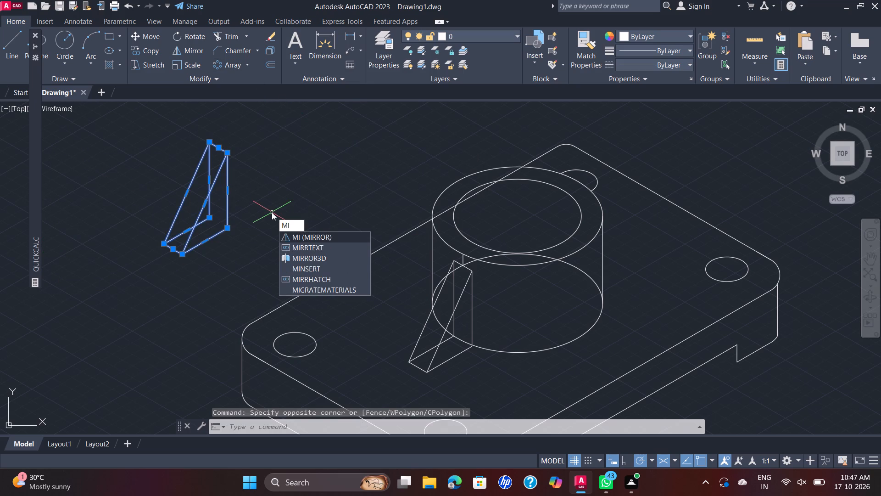
key(Return)
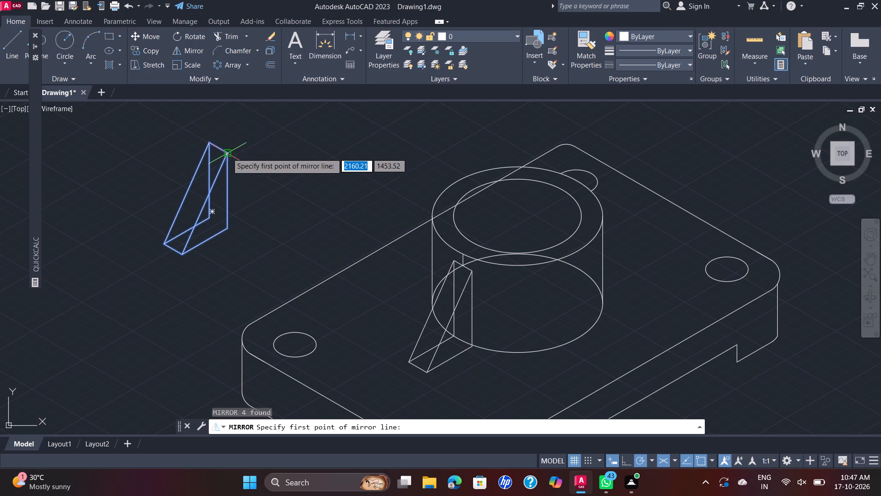
click(227, 152)
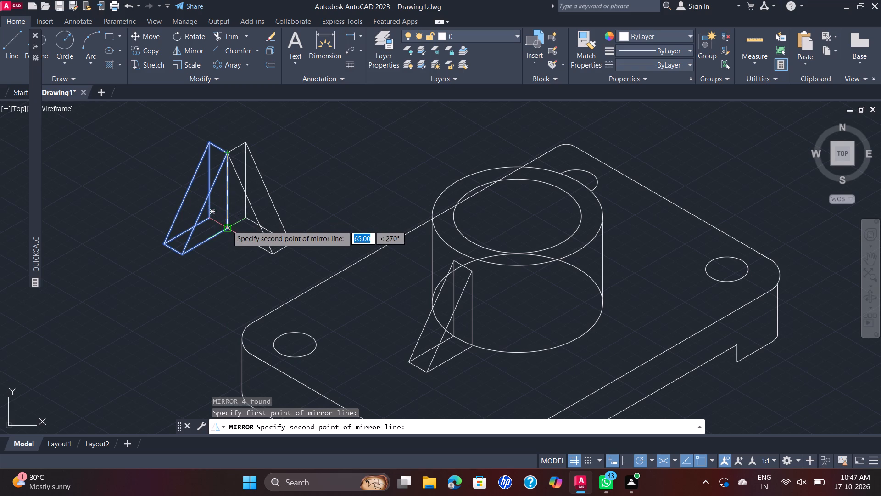
click(227, 226)
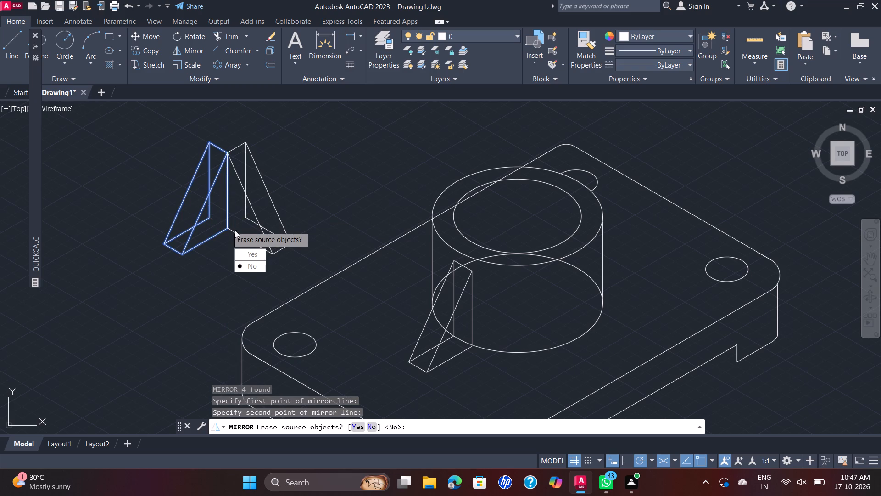
drag(257, 266, 228, 226)
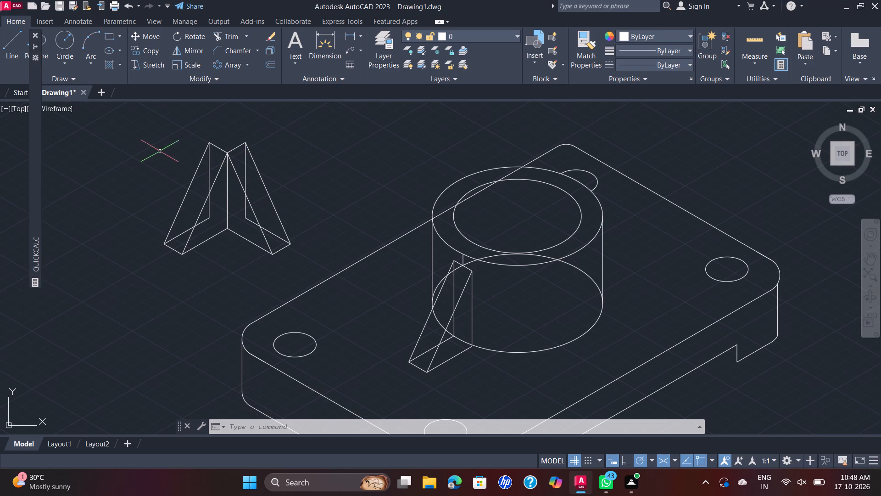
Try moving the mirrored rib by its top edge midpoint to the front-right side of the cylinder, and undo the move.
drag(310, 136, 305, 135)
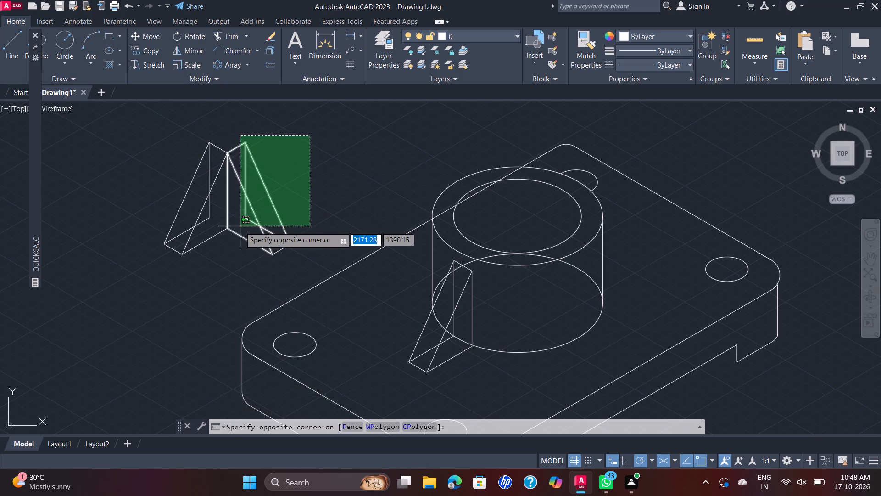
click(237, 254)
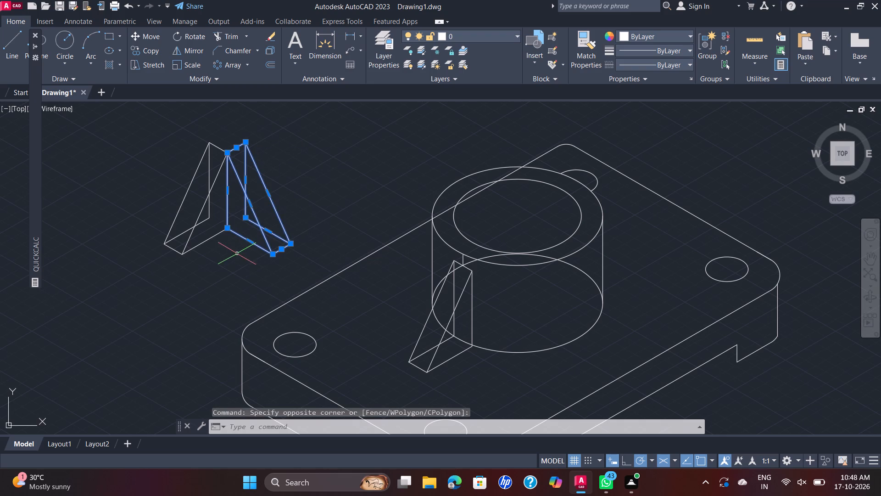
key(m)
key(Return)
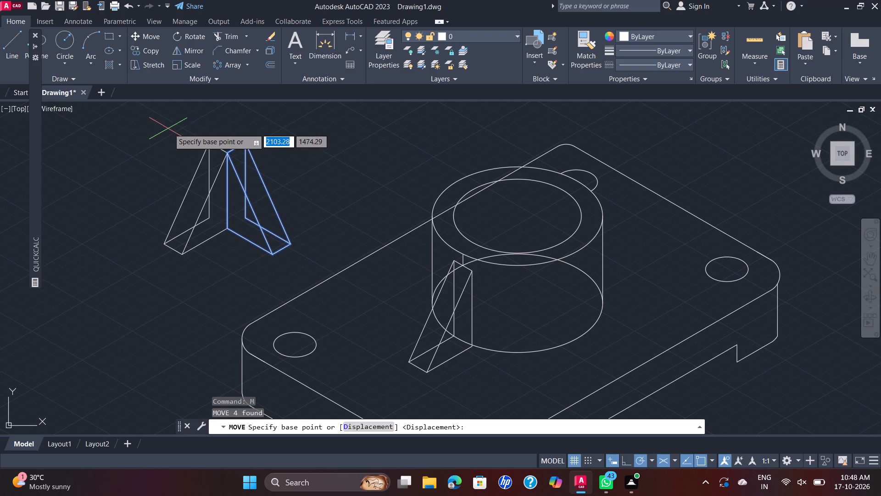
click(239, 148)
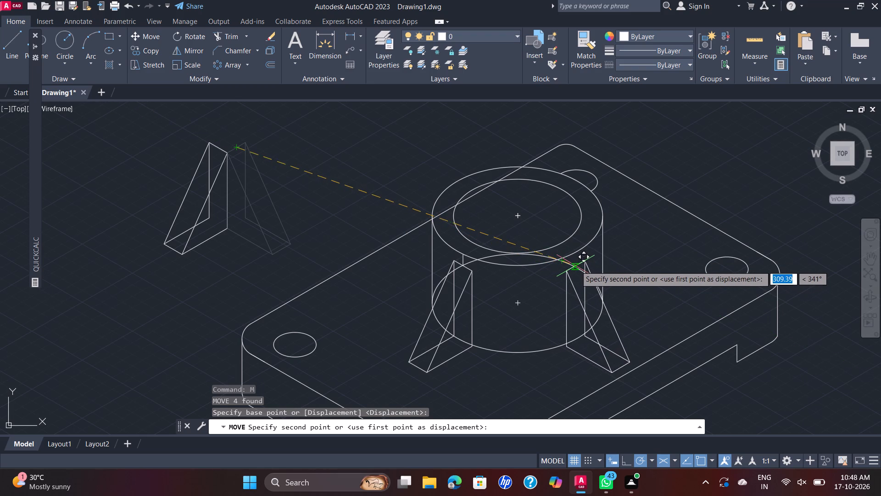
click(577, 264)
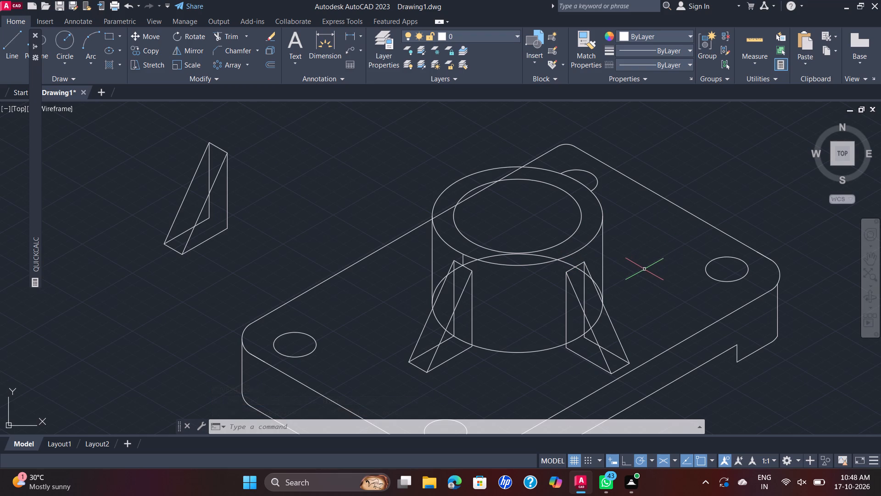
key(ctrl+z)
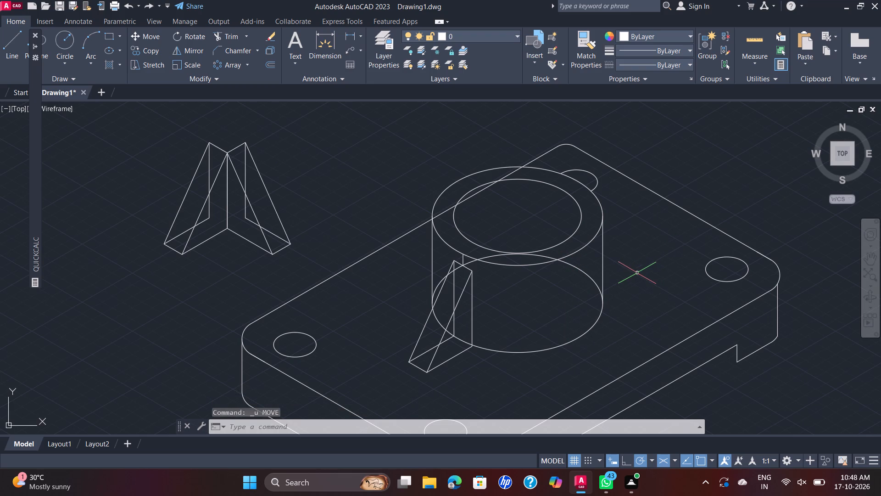
Draw a line from the centre of the cylinder's top face at 330° to just past the outer rim.
middle_drag(552, 265, 544, 220)
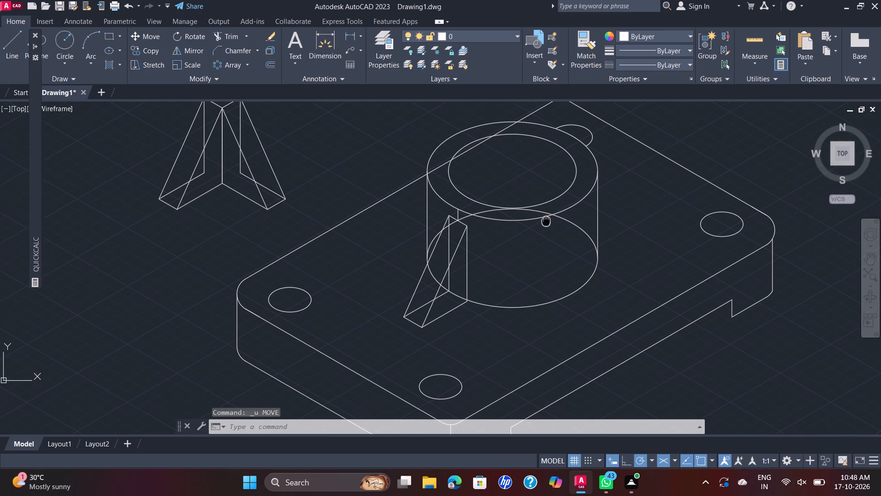
middle_drag(544, 220, 544, 220)
key(l)
key(Return)
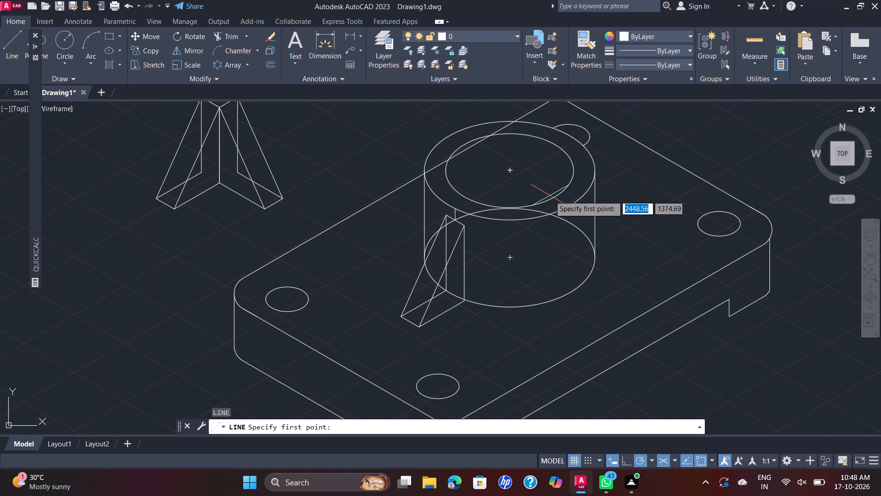
click(510, 170)
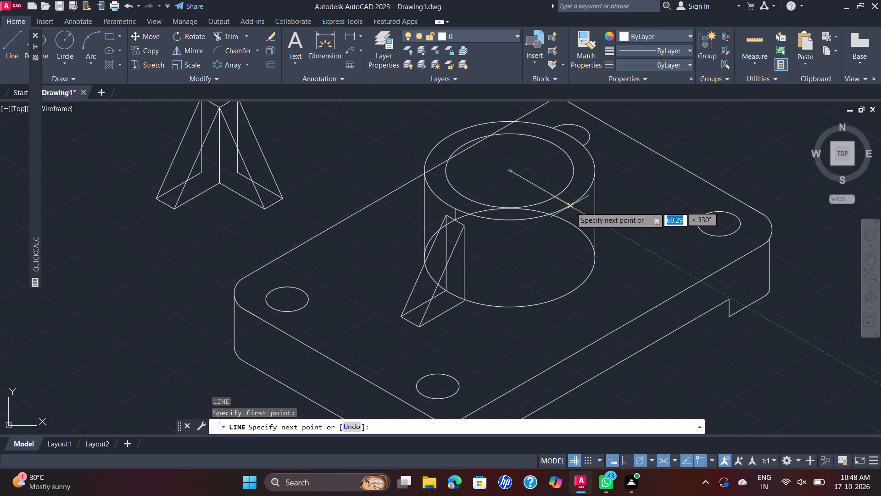
click(584, 213)
key(grave)
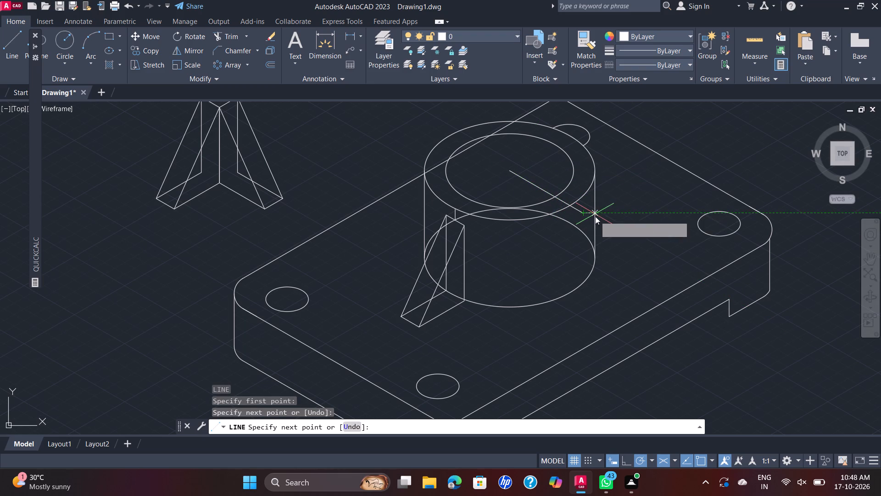
key(Escape)
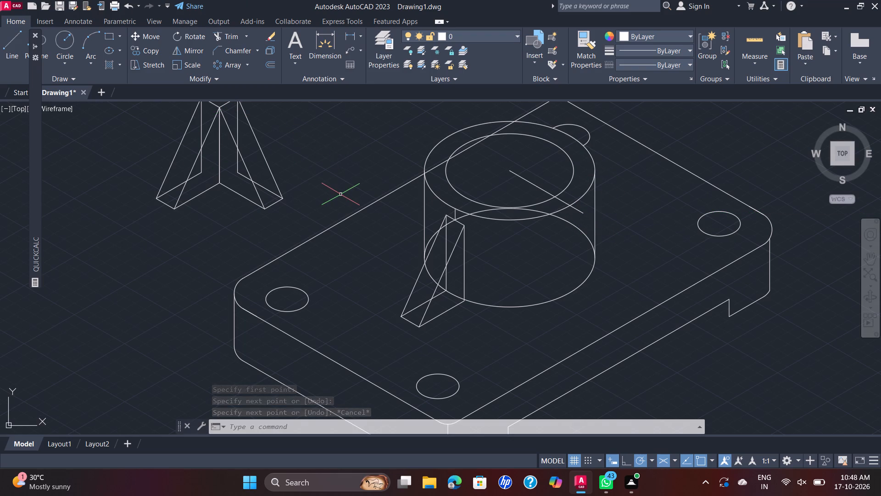
Extend the line through the centre of the cylinder's top face to the opposite side of the outer rim.
text(EX)
key(Return)
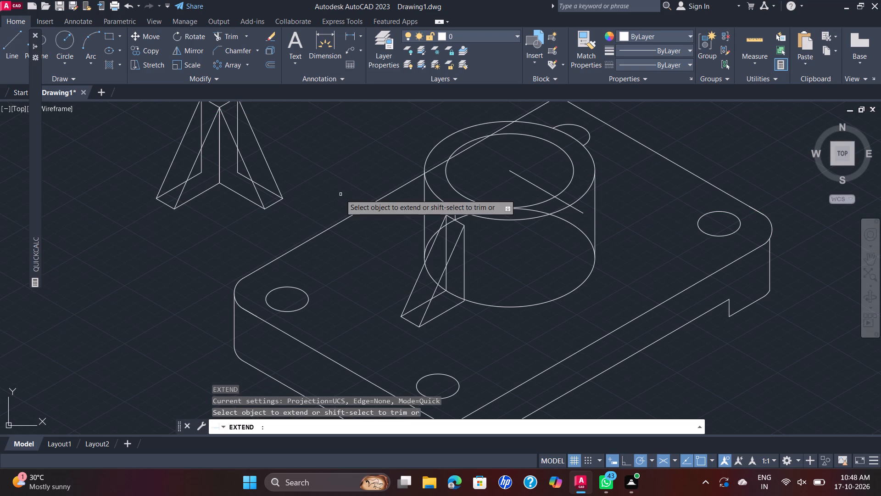
click(536, 186)
click(500, 163)
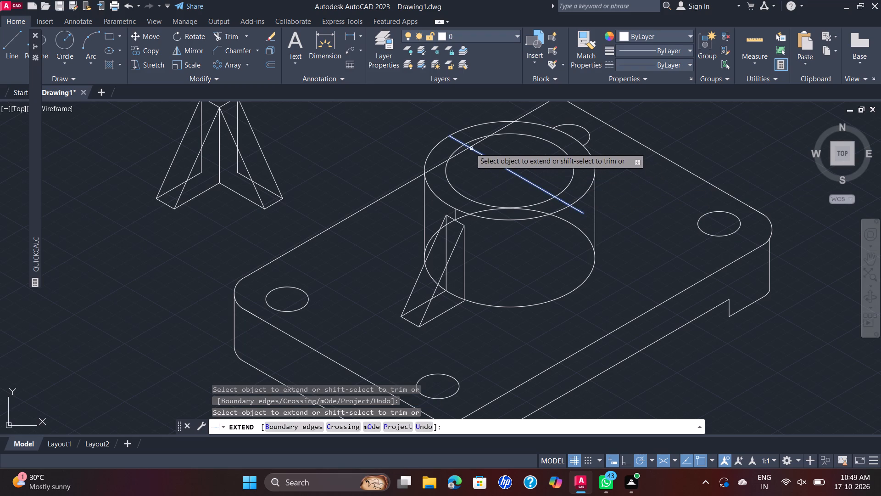
click(470, 148)
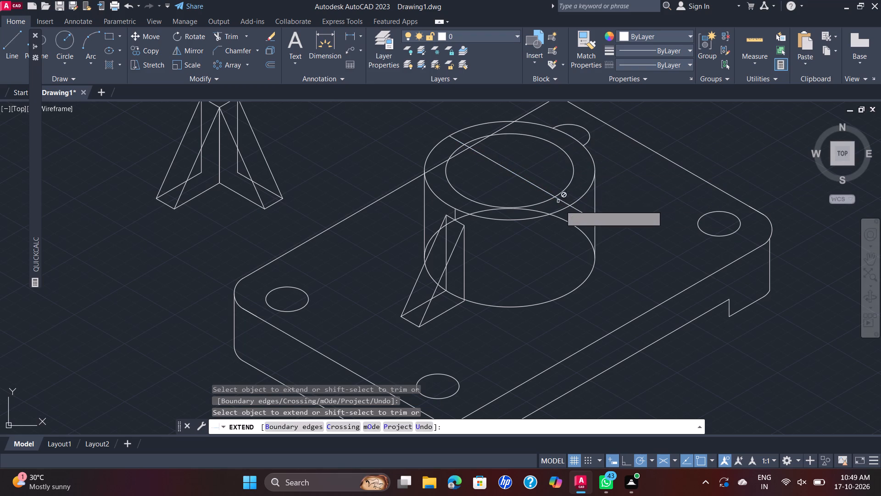
key(grave)
key(Escape)
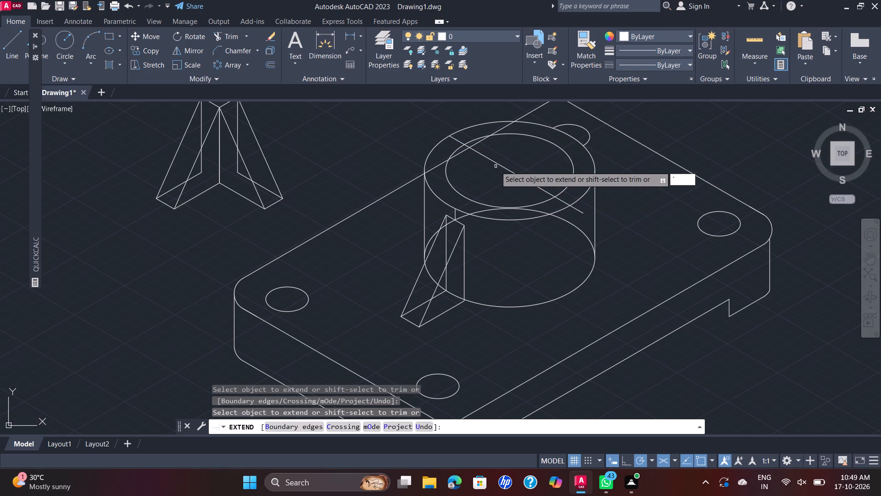
Draw a line from the top face's centre at 30° to the outer rim, continuing back at 210° to the opposite rim.
key(l)
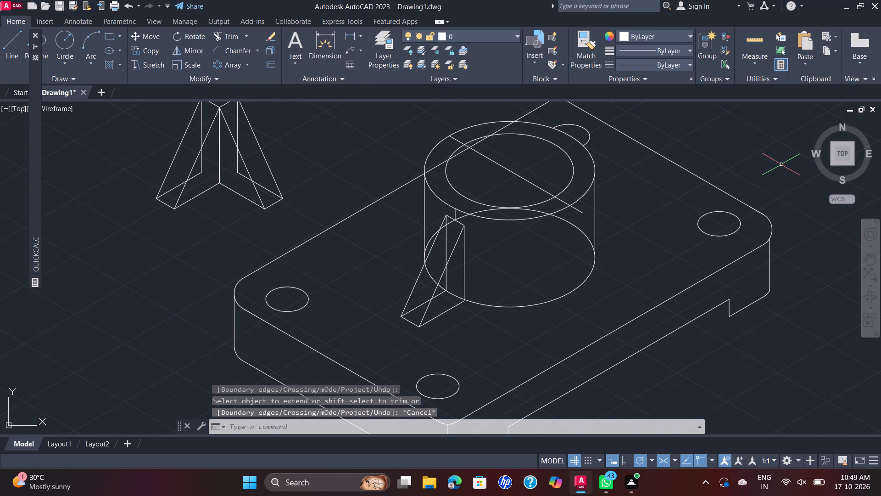
key(Return)
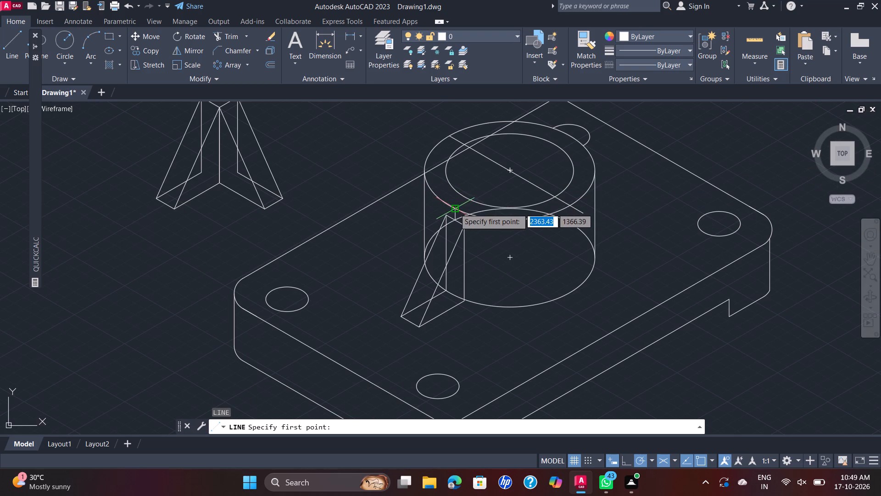
click(511, 172)
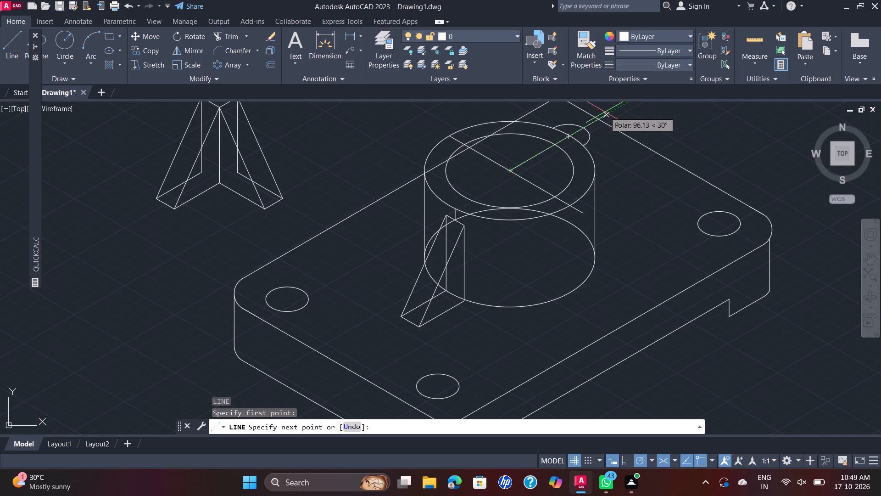
click(569, 139)
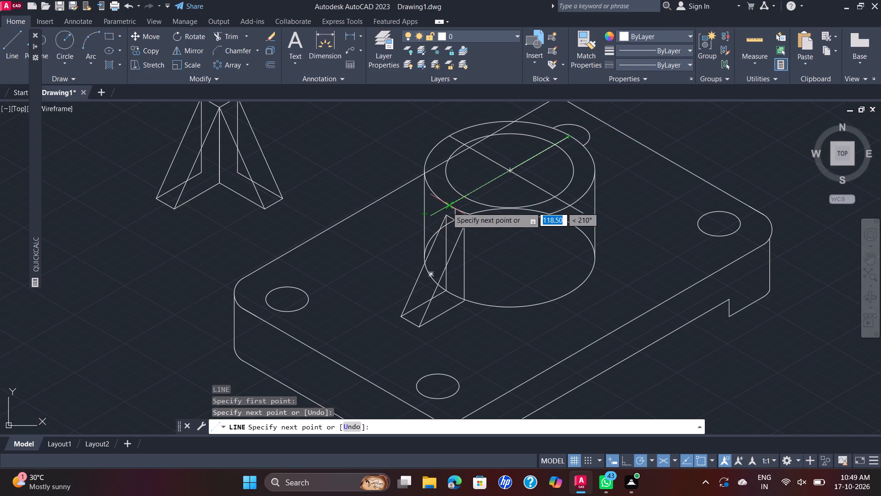
click(448, 206)
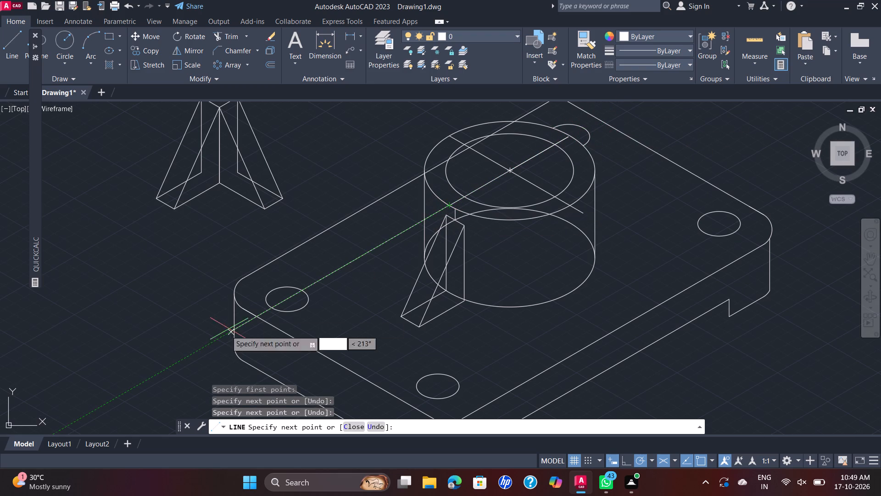
key(Escape)
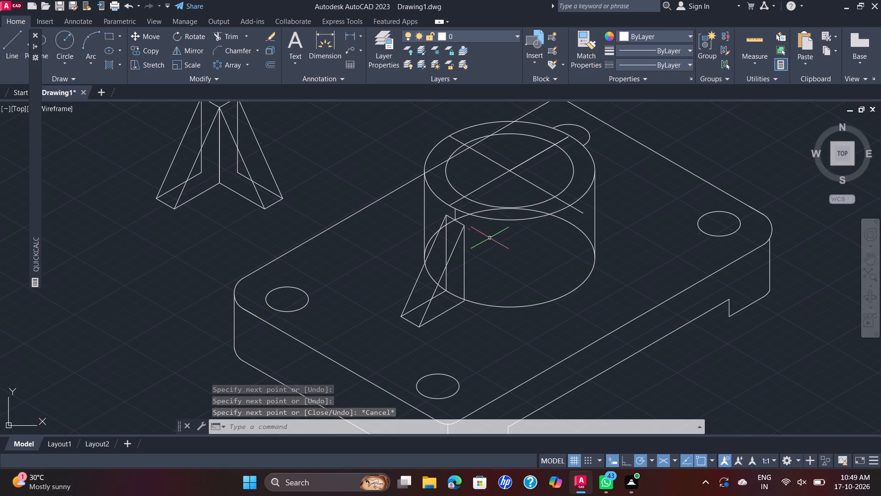
Trim the end of the 330° centre line that projects beyond the cylinder's outer top rim.
text(TR)
key(Return)
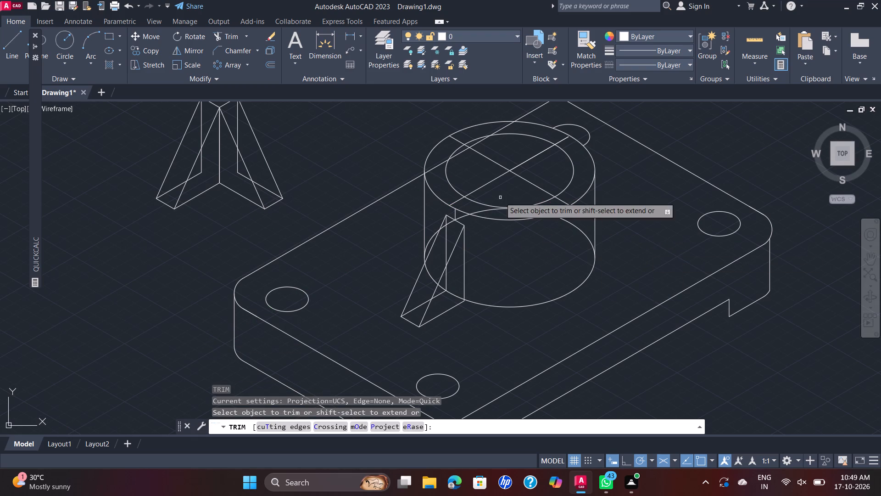
scroll(571, 205, up, 1)
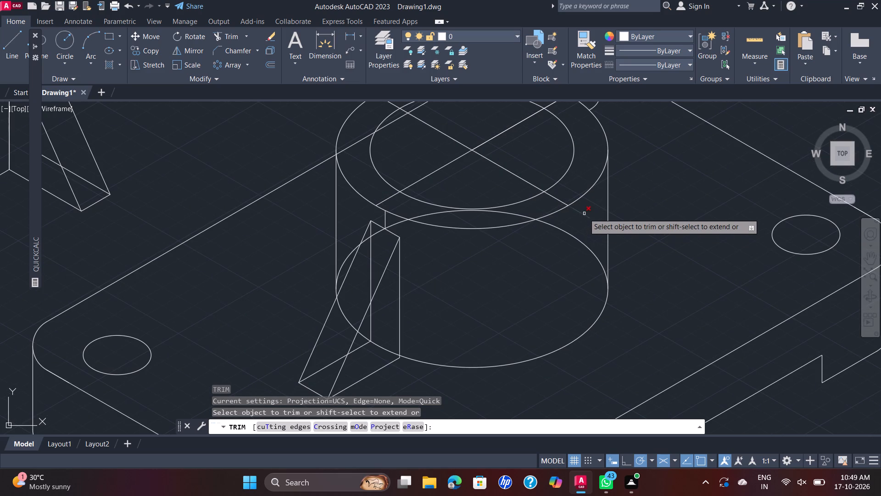
click(584, 214)
scroll(584, 214, down, 1)
key(Escape)
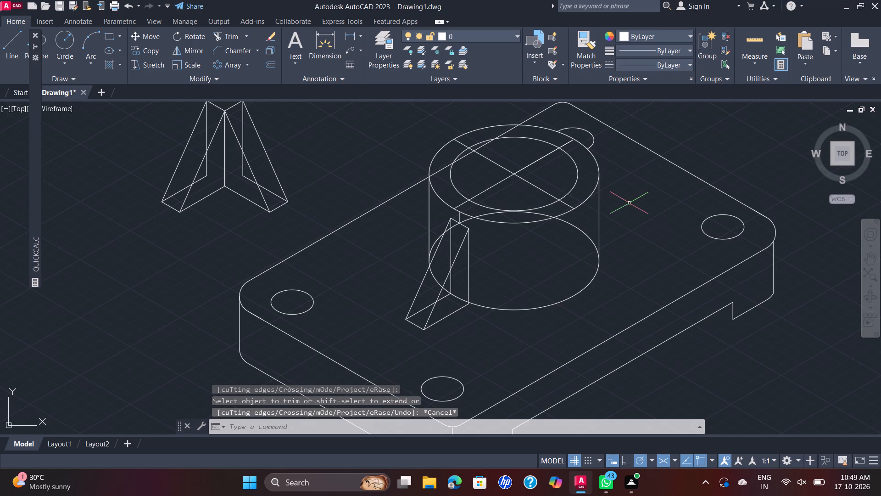
Draw a 10-long line straight down from the 330° centre line's end on the cylinder's outer top rim.
key(l)
key(Return)
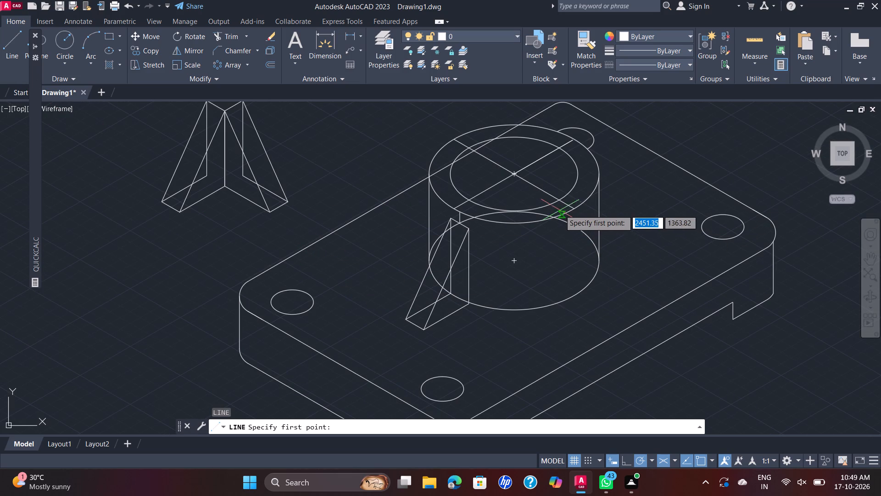
click(574, 208)
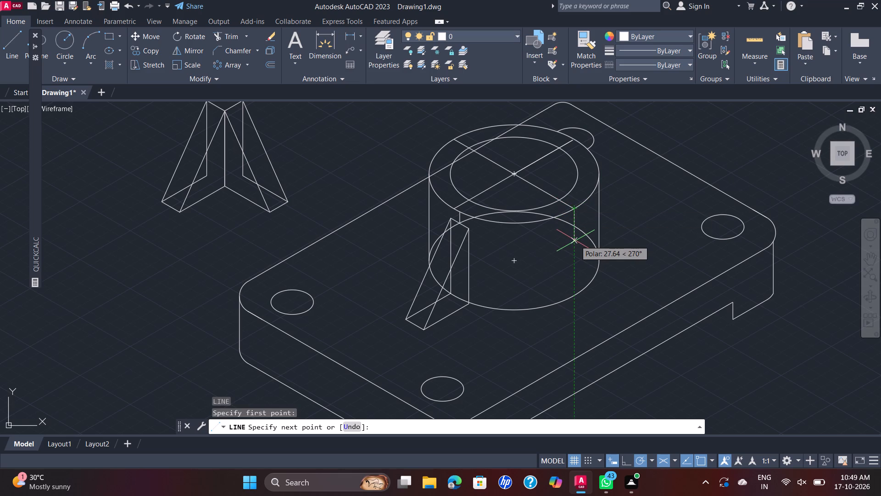
text(10)
key(Return)
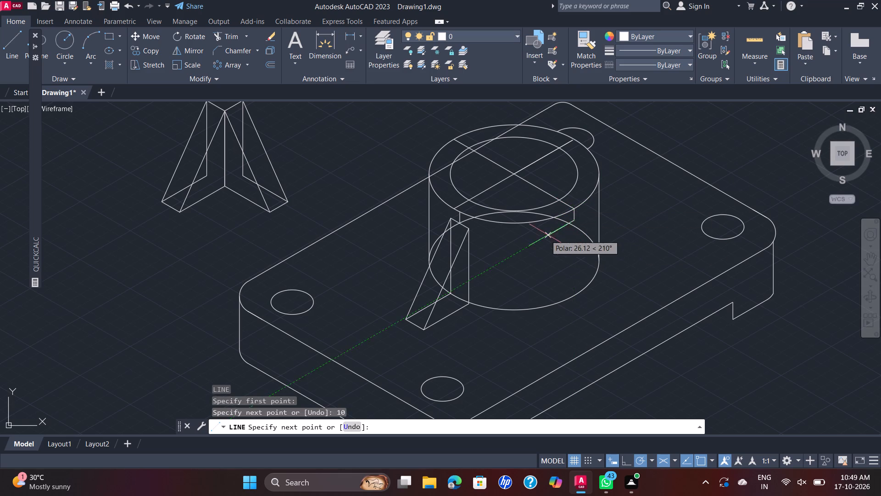
key(Escape)
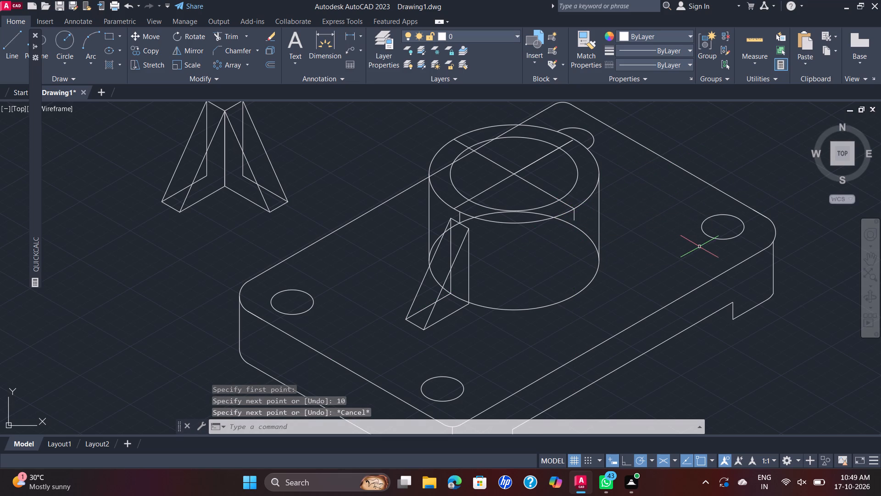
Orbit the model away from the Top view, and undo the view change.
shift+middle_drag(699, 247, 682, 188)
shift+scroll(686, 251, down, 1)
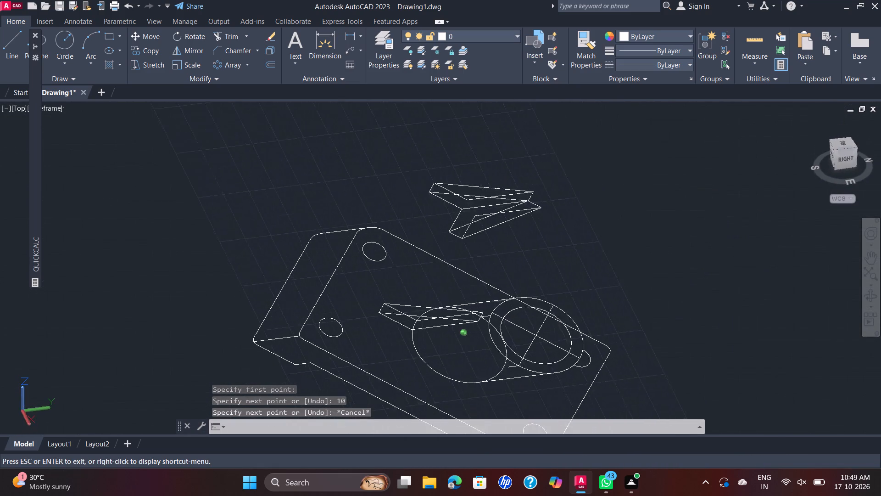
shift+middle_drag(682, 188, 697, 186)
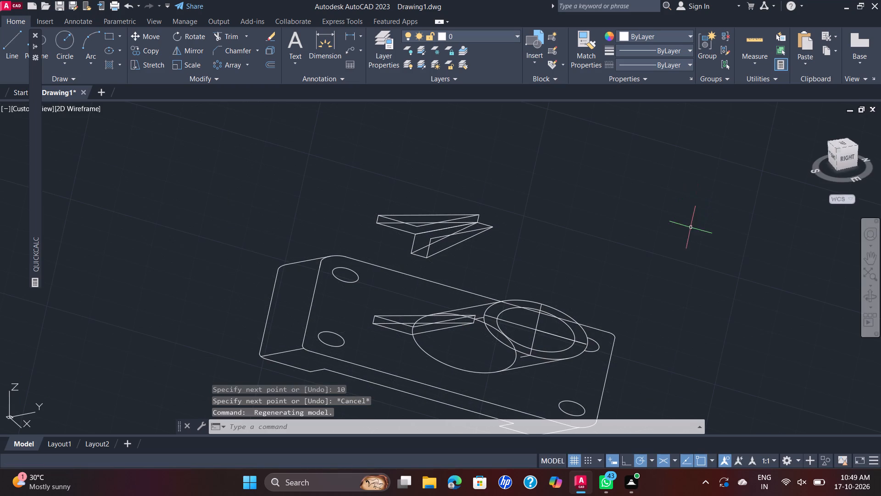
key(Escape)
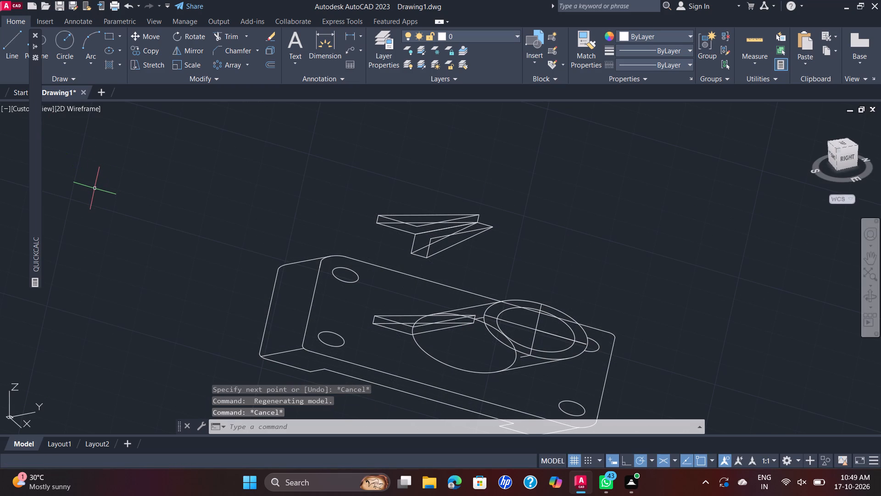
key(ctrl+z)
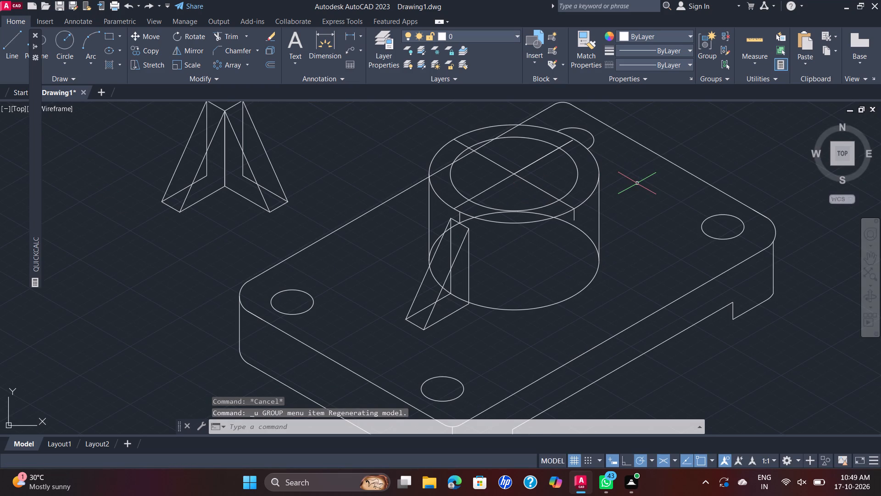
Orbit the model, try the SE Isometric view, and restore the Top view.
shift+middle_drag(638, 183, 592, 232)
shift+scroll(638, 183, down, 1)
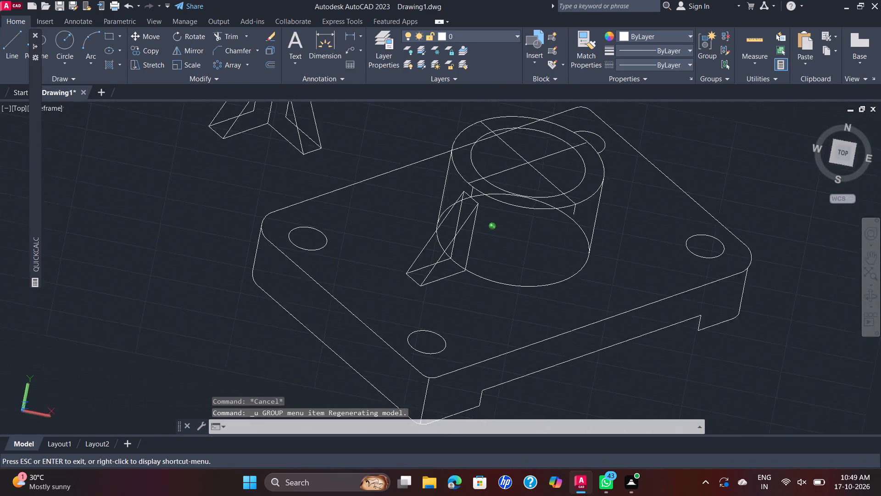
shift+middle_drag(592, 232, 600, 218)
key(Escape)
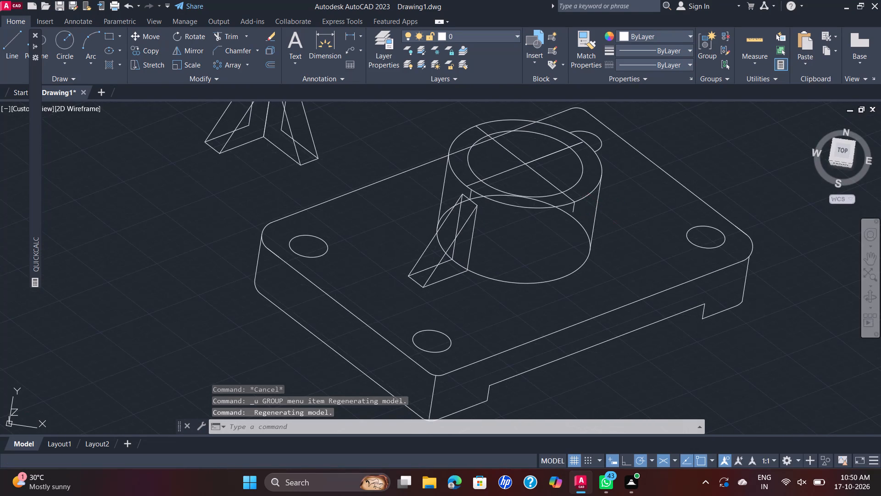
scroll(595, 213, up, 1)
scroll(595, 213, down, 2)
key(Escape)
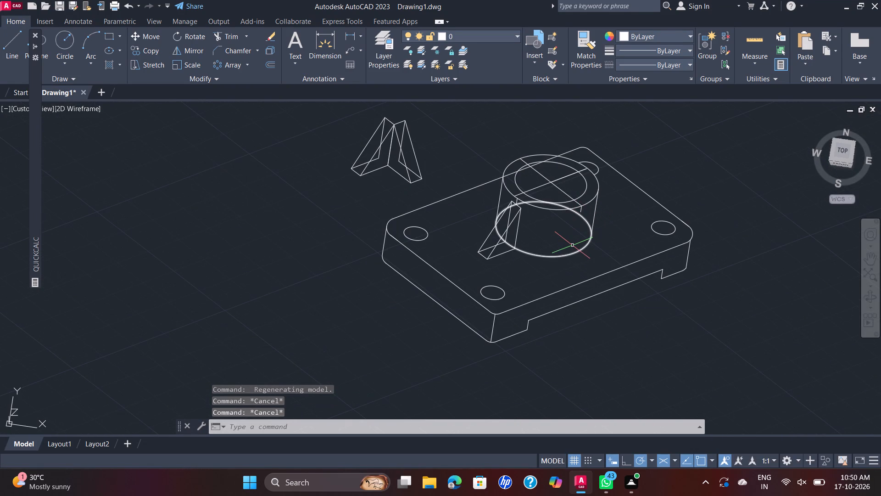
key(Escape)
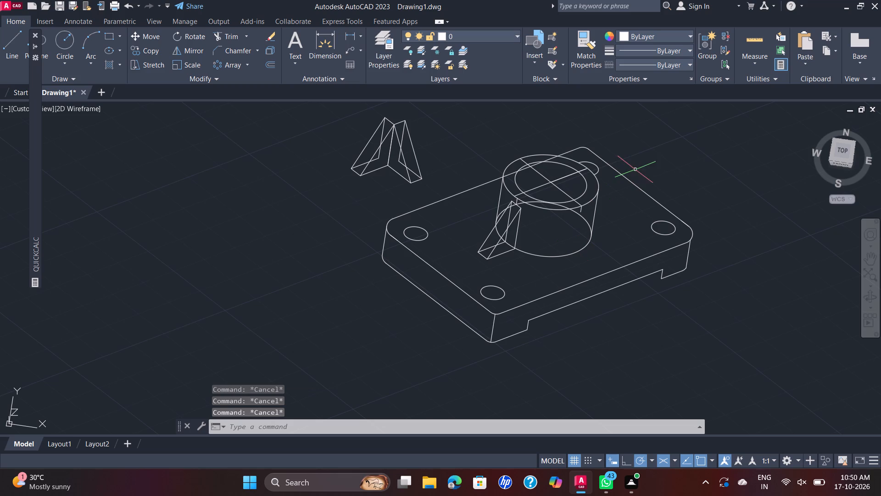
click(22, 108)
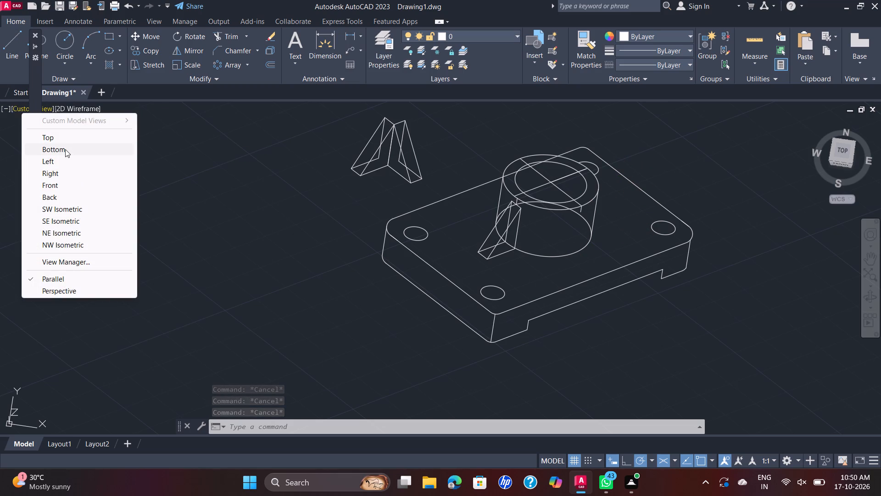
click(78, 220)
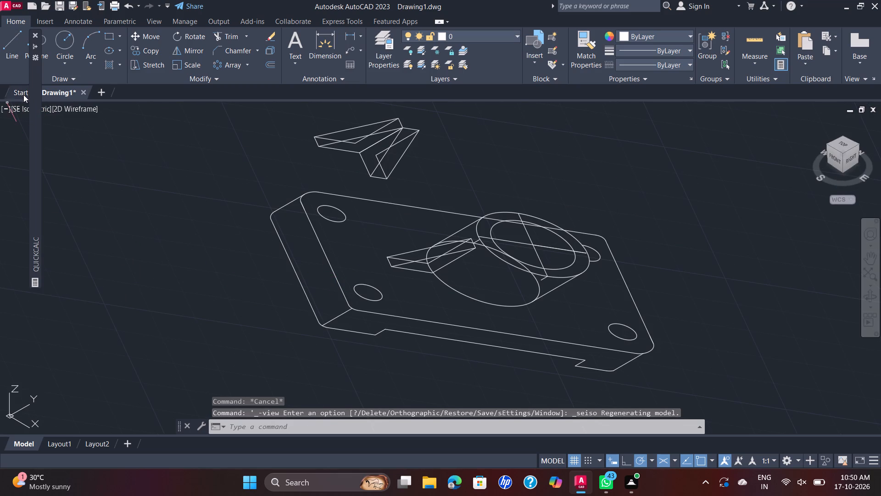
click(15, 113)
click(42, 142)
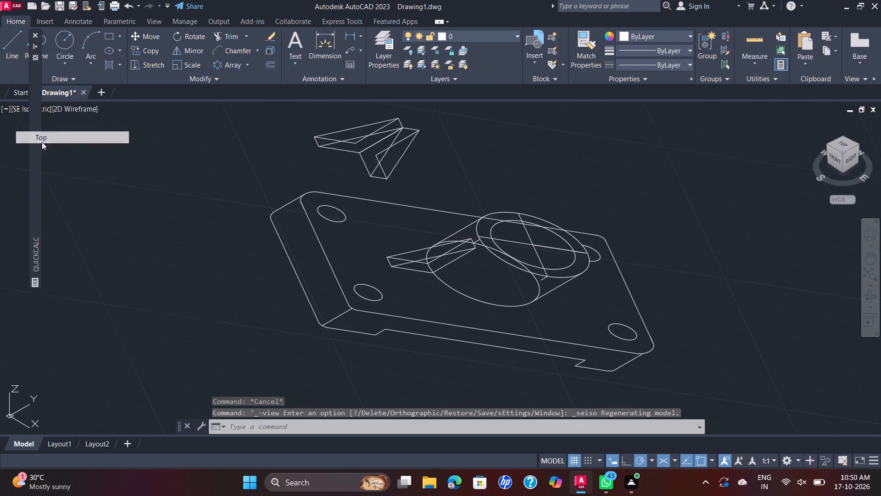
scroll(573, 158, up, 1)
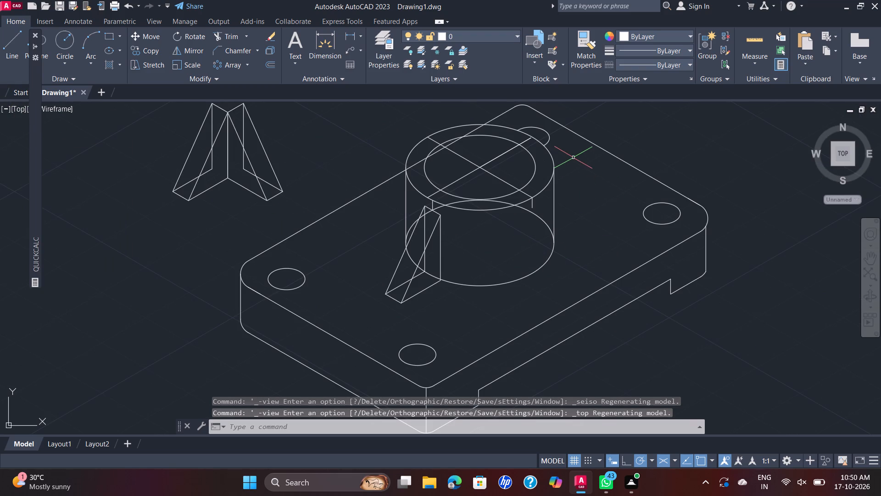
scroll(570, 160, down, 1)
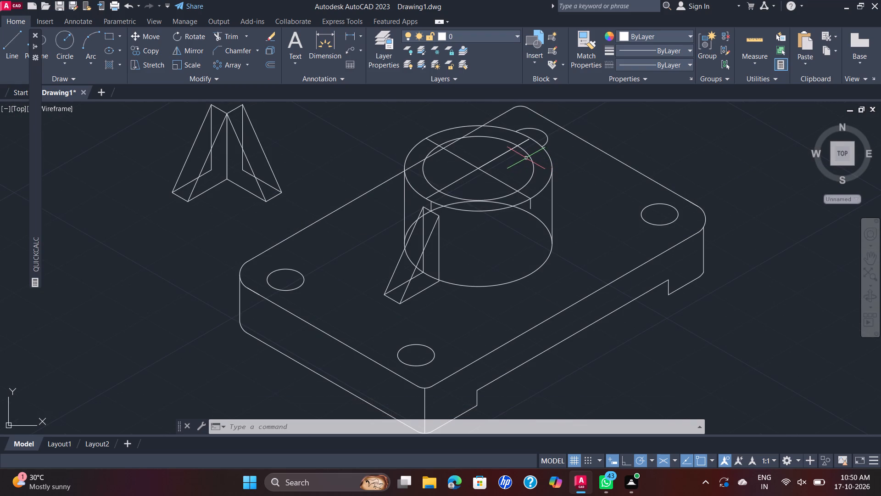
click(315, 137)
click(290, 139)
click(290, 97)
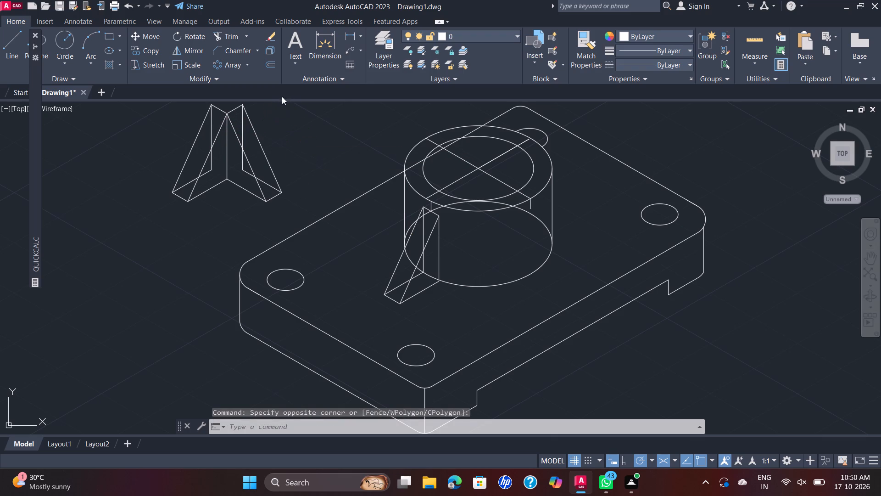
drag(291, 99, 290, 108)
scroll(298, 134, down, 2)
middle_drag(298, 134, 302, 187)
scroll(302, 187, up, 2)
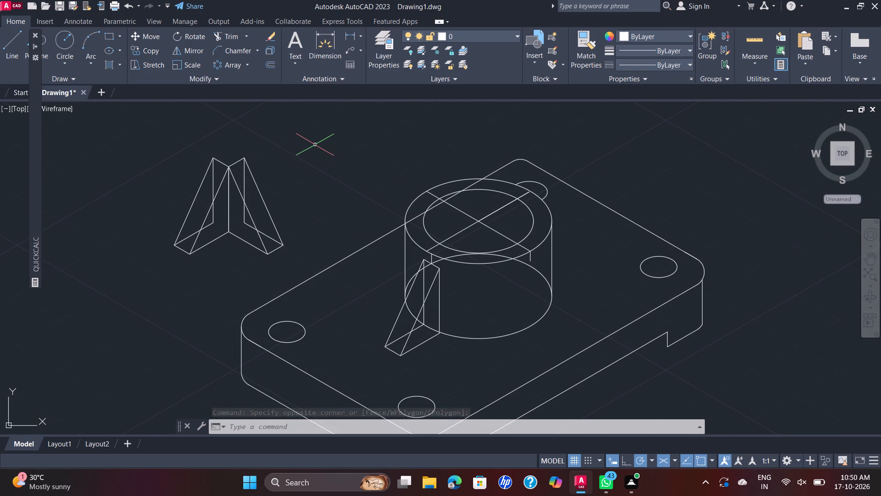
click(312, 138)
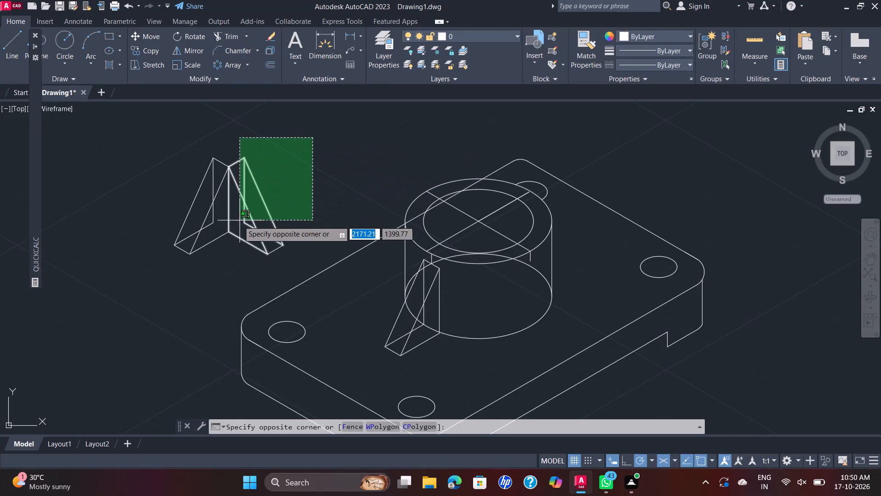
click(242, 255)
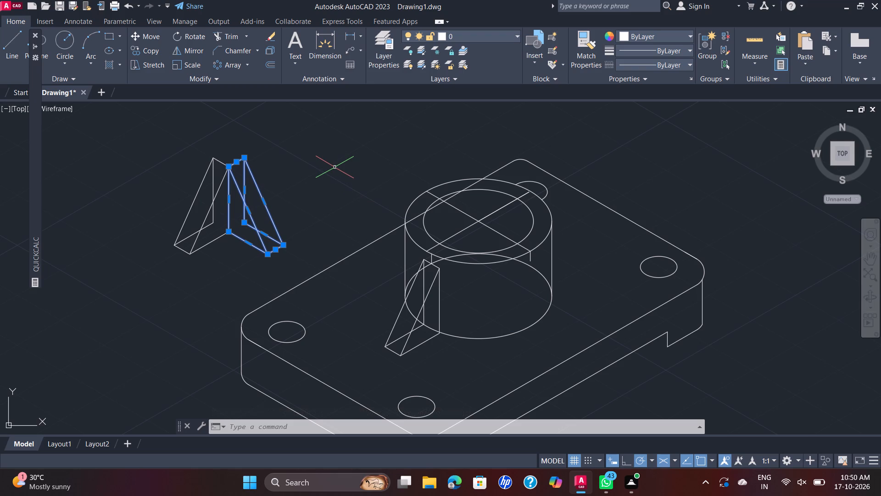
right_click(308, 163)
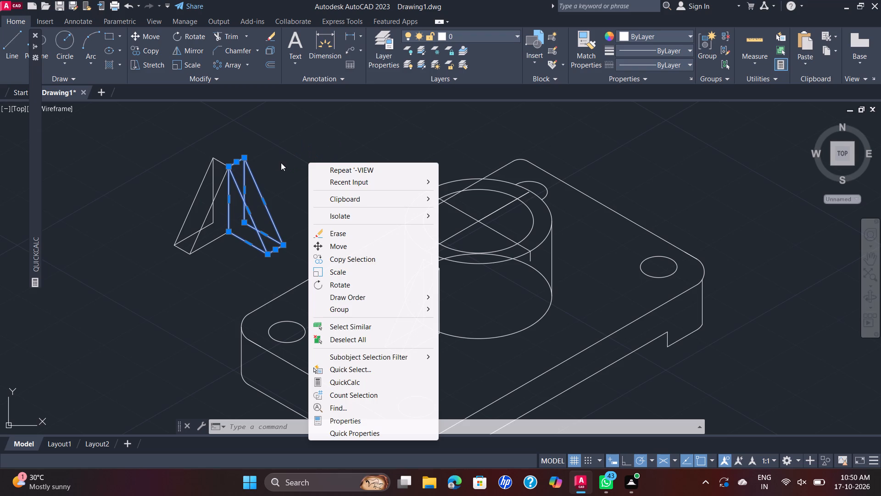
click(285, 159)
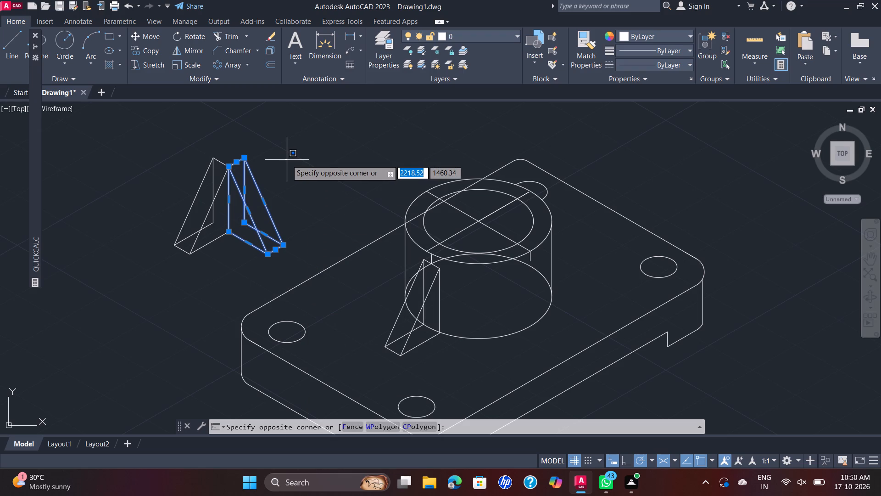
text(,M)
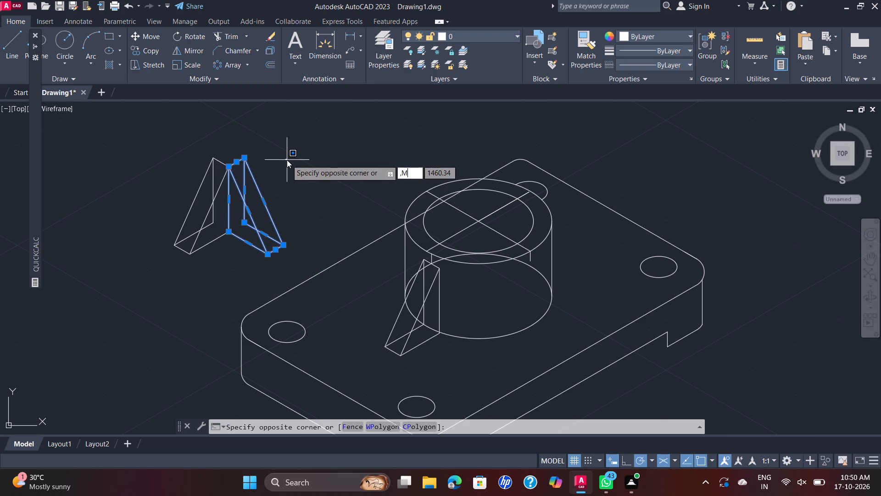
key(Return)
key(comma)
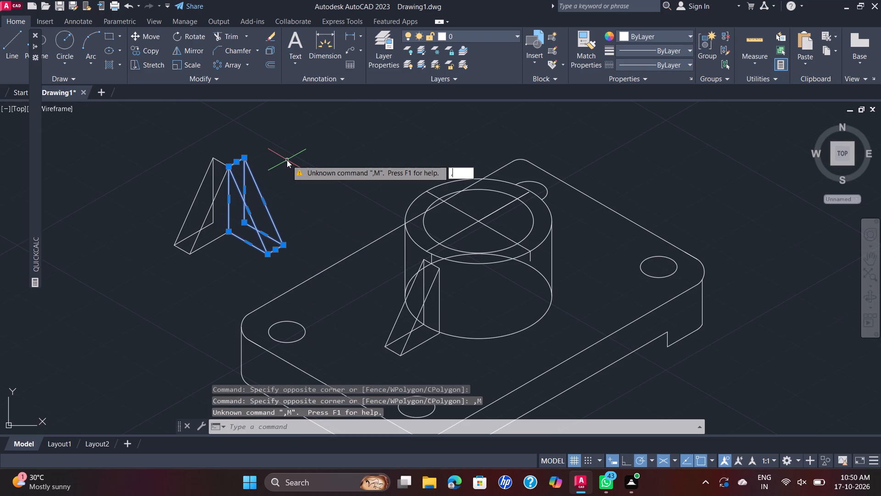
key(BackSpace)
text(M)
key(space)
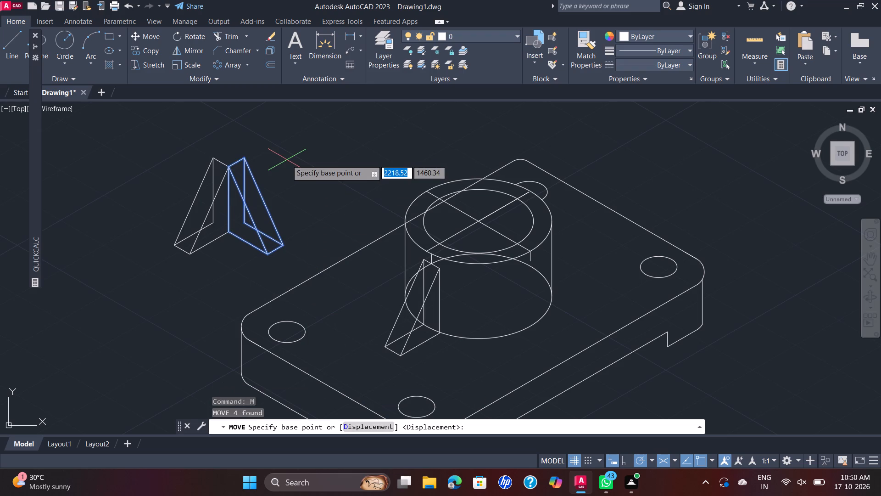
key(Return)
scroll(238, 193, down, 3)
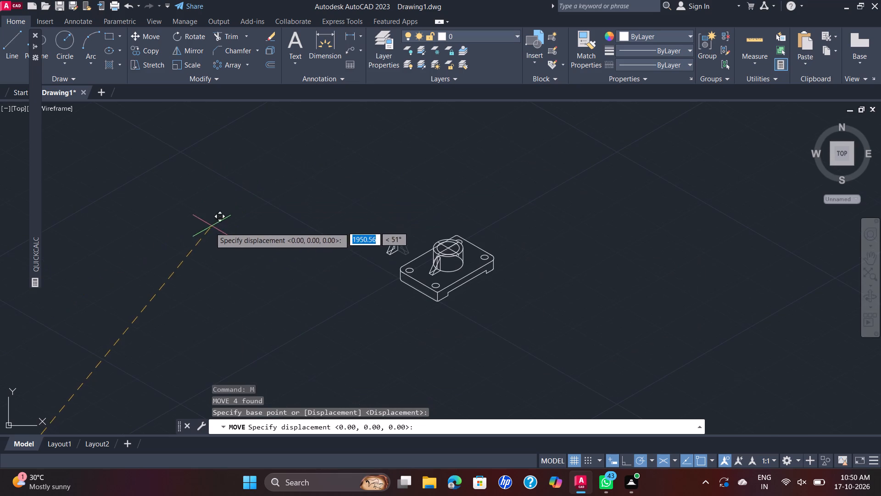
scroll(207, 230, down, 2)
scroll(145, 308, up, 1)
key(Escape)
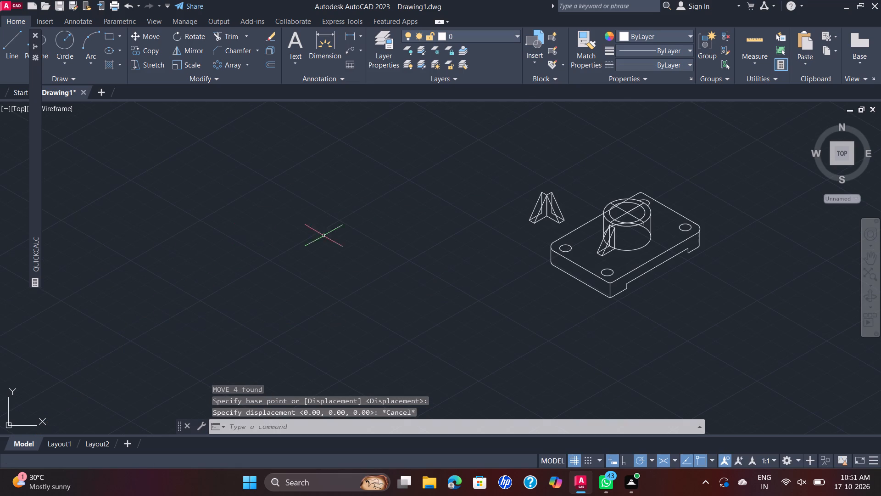
Move the mirrored rib by its top edge's midpoint onto the lower end of the 10-long line below the 330° centre line.
scroll(537, 232, up, 2)
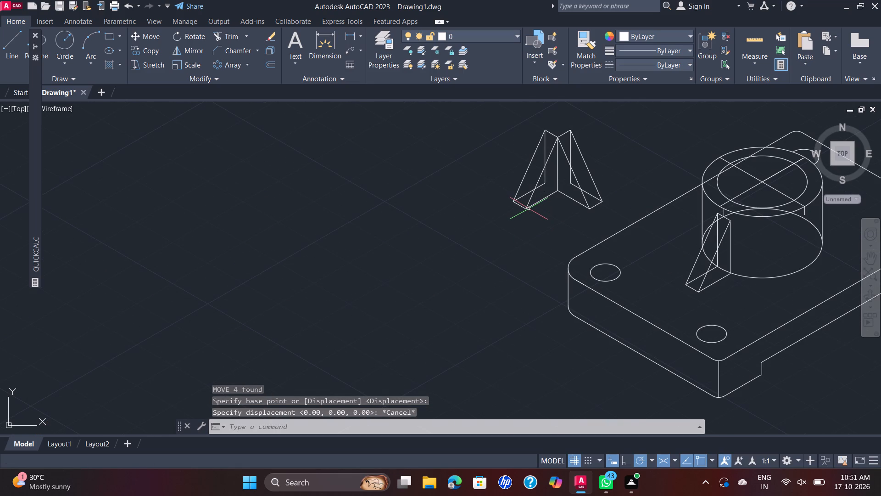
key(m)
key(Return)
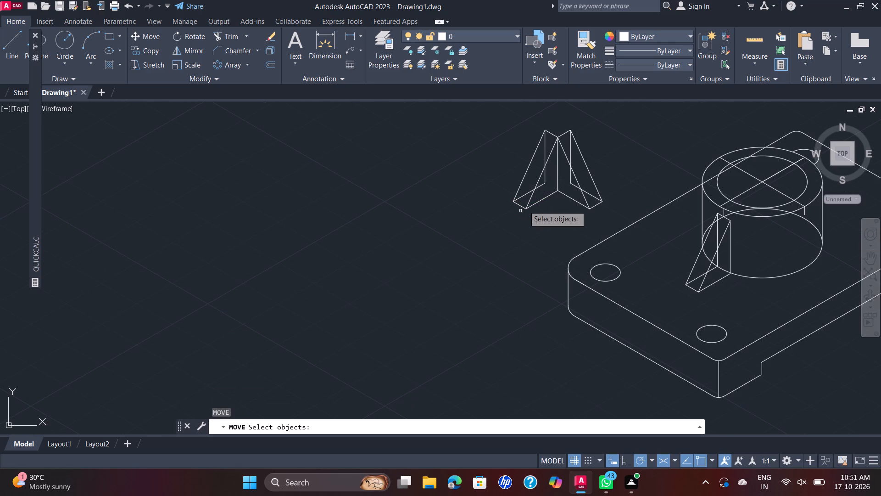
click(641, 130)
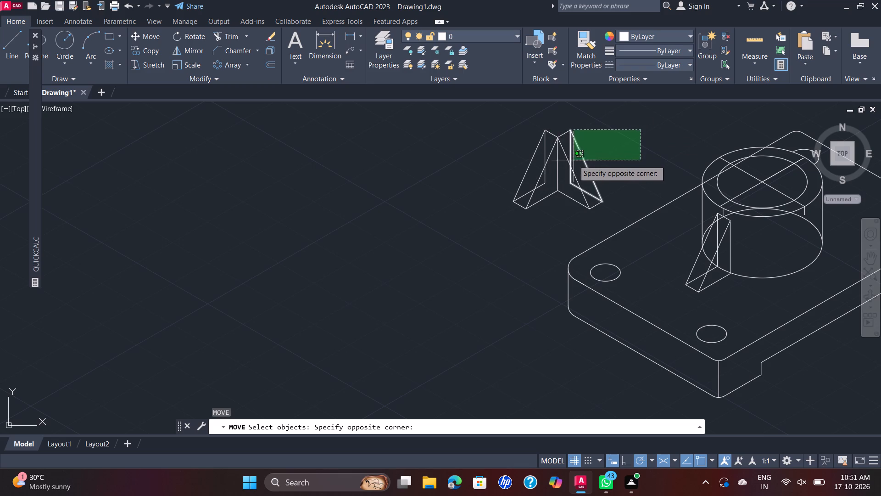
click(568, 205)
right_click(609, 169)
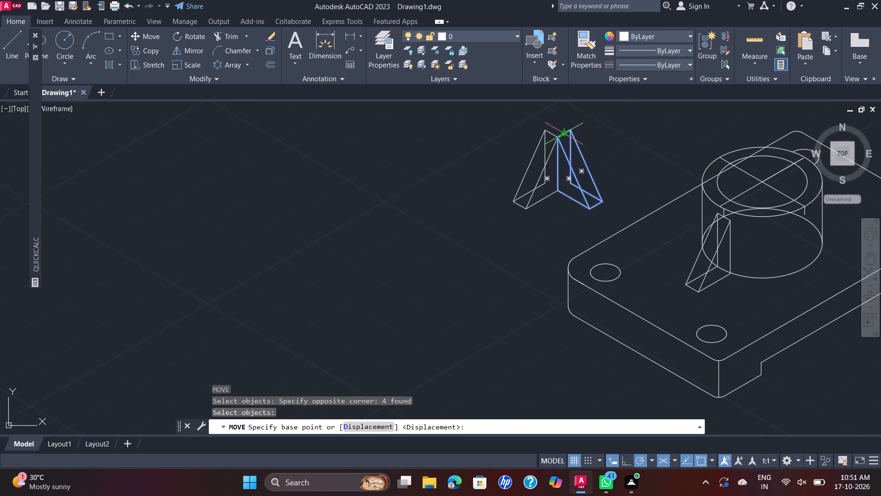
click(564, 135)
middle_drag(789, 228, 629, 261)
scroll(629, 261, up, 2)
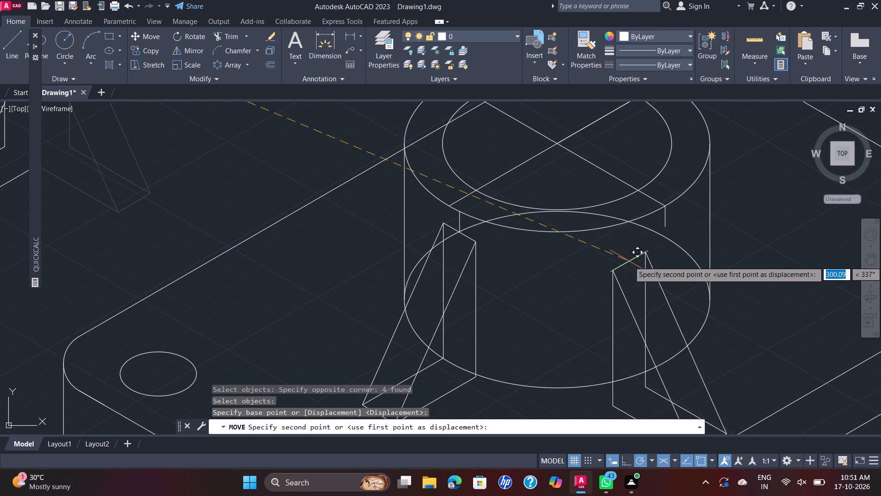
click(663, 224)
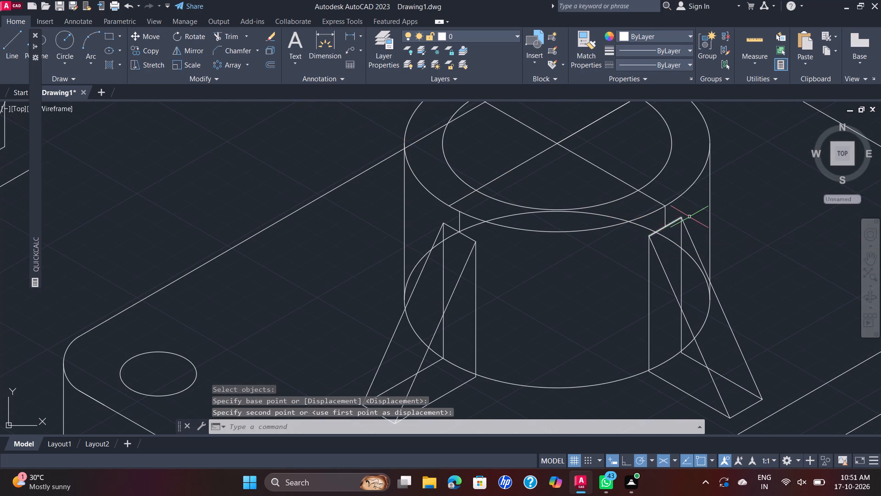
scroll(690, 217, down, 1)
key(Escape)
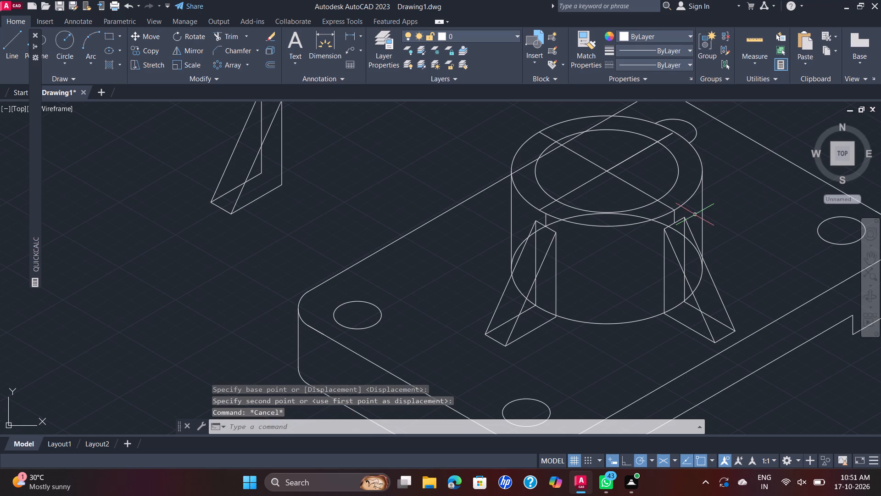
Erase the two short vertical helper lines between the cylinder's outer top rim and the tops of the two placed ribs.
scroll(694, 214, up, 2)
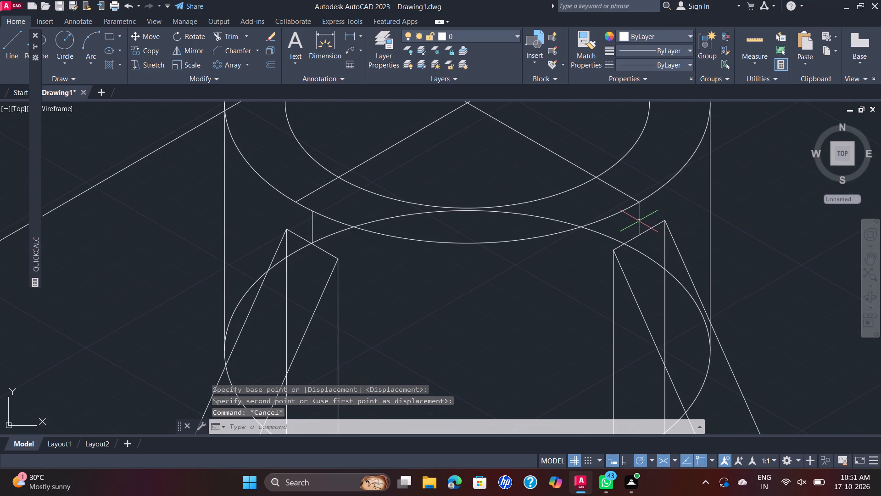
click(639, 221)
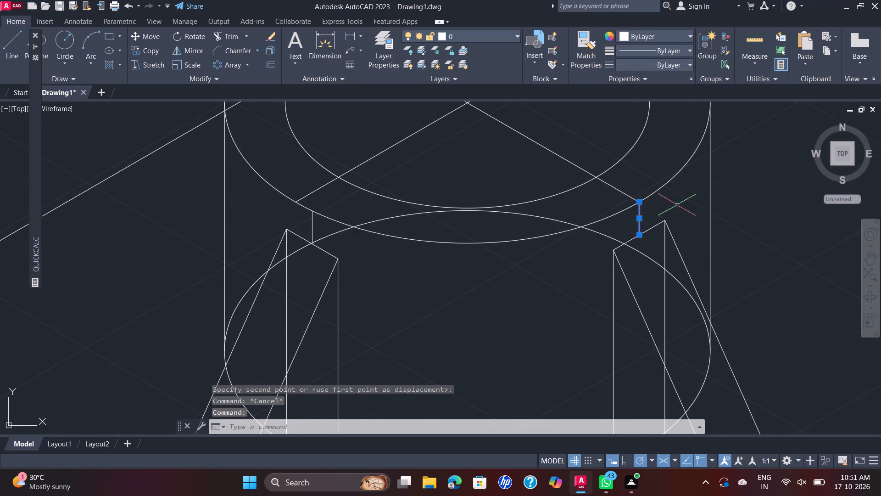
key(Delete)
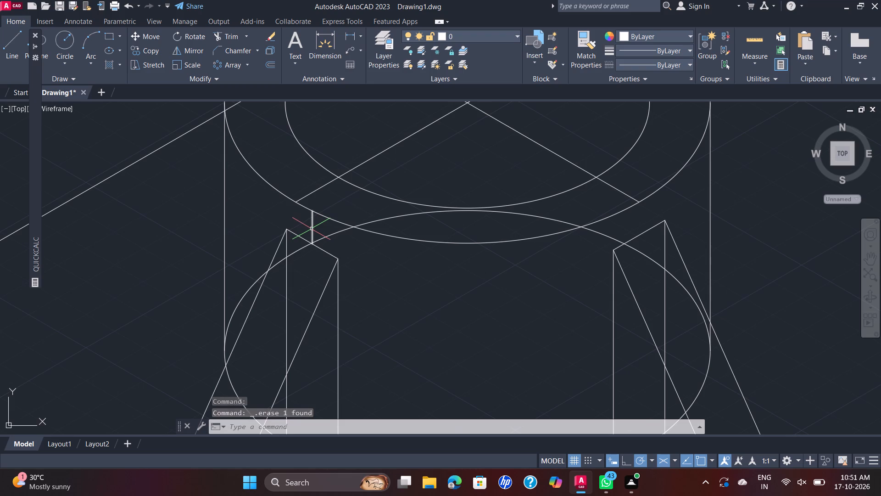
click(311, 229)
key(Delete)
Draw a 10-long line straight down from the cylinder's outer top rim, in line with the centre line pointing to the small partial circle.
scroll(655, 158, down, 2)
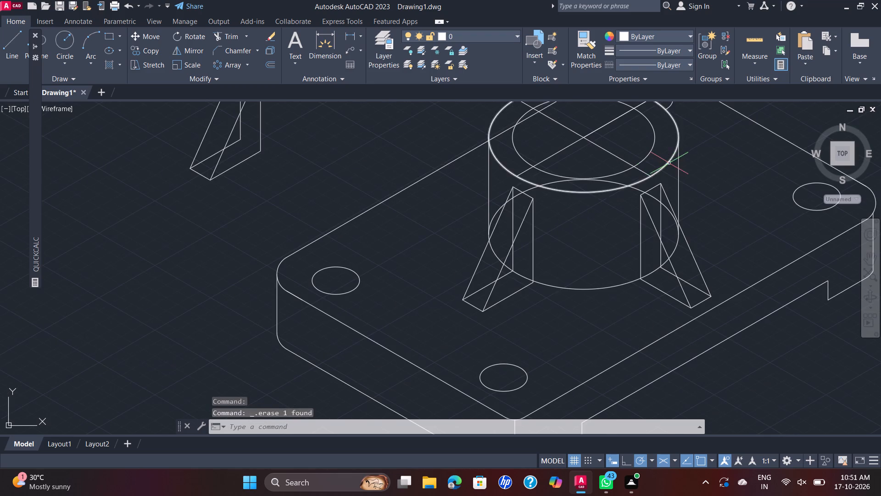
scroll(669, 165, down, 1)
scroll(673, 162, up, 1)
scroll(672, 163, down, 2)
middle_drag(669, 164, 657, 189)
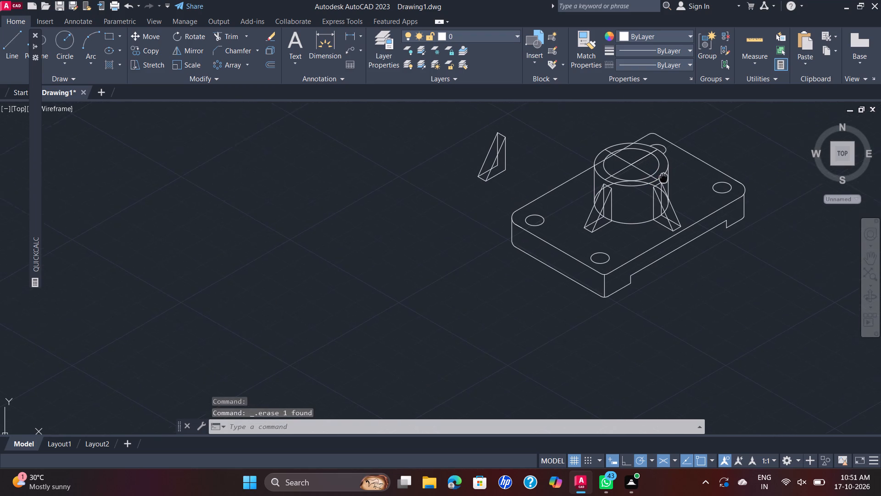
middle_drag(657, 189, 625, 233)
scroll(625, 233, up, 2)
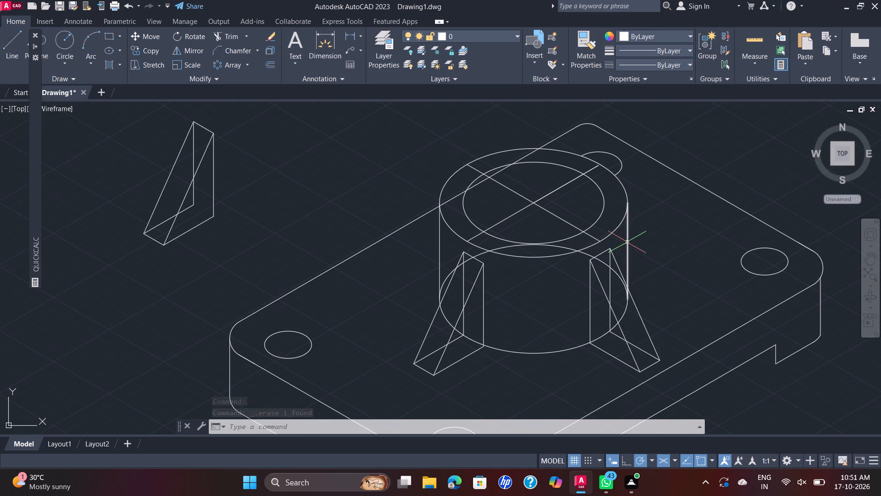
scroll(642, 216, up, 1)
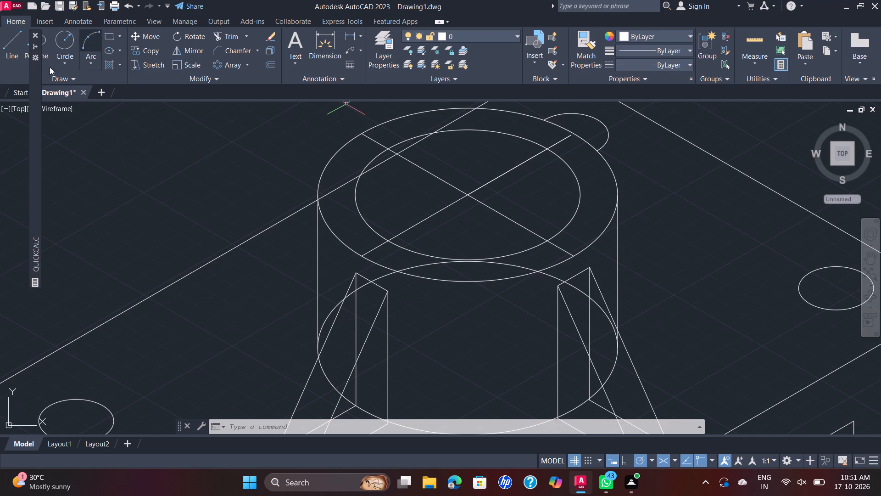
click(16, 49)
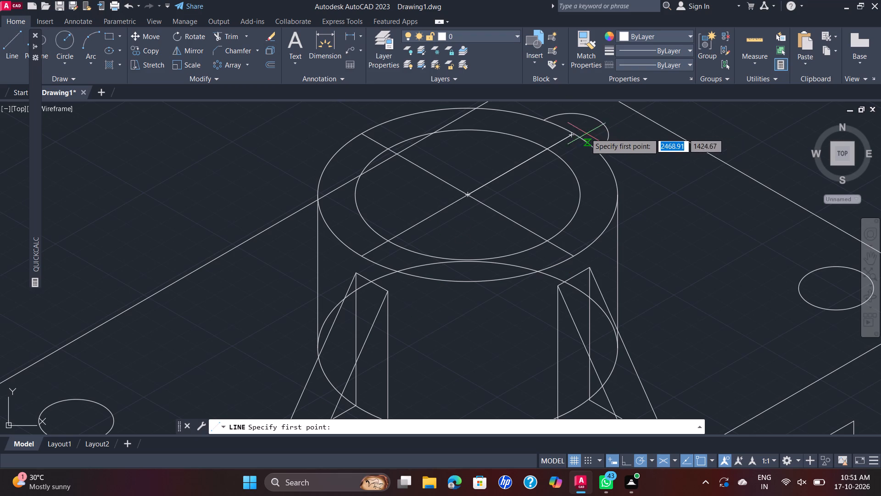
scroll(577, 132, up, 3)
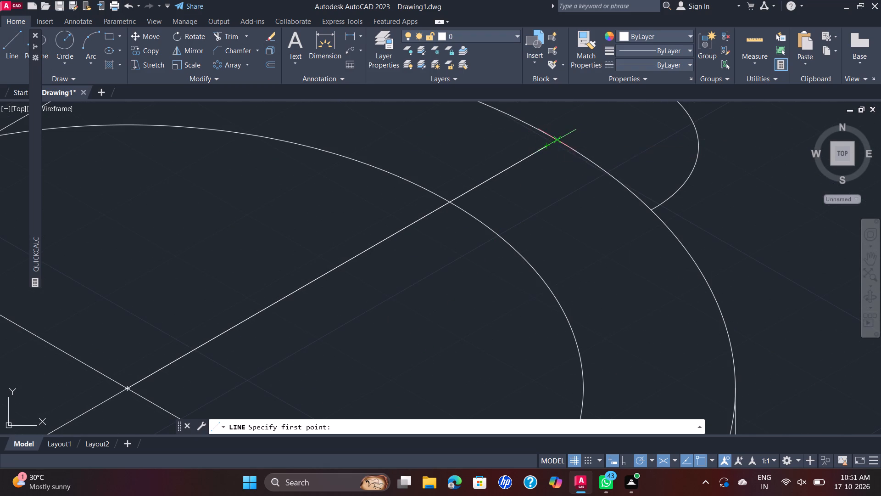
click(559, 136)
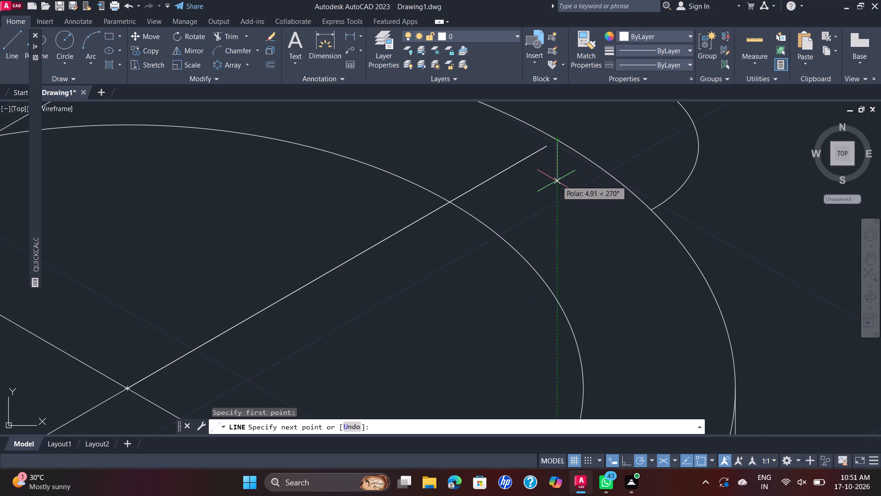
text(10)
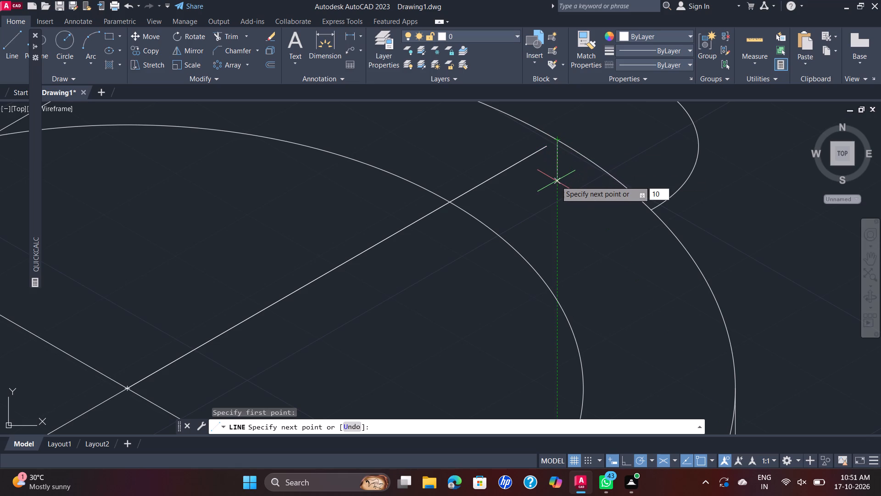
key(Return)
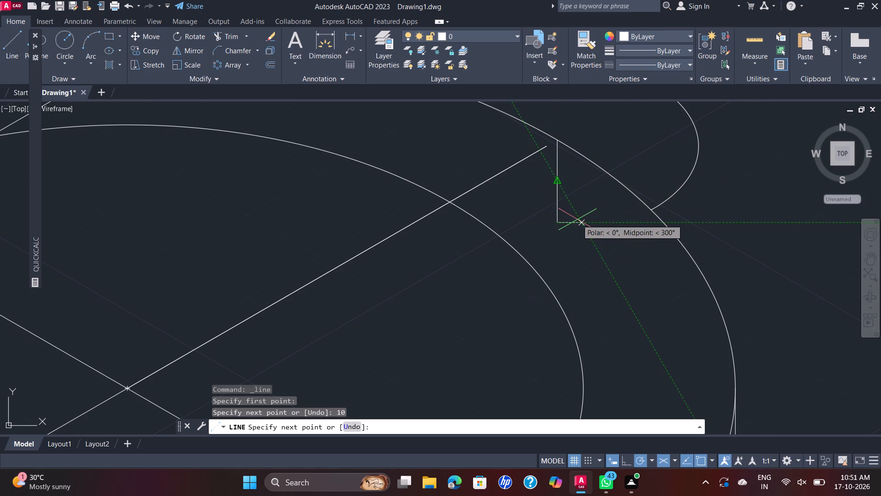
scroll(572, 227, down, 3)
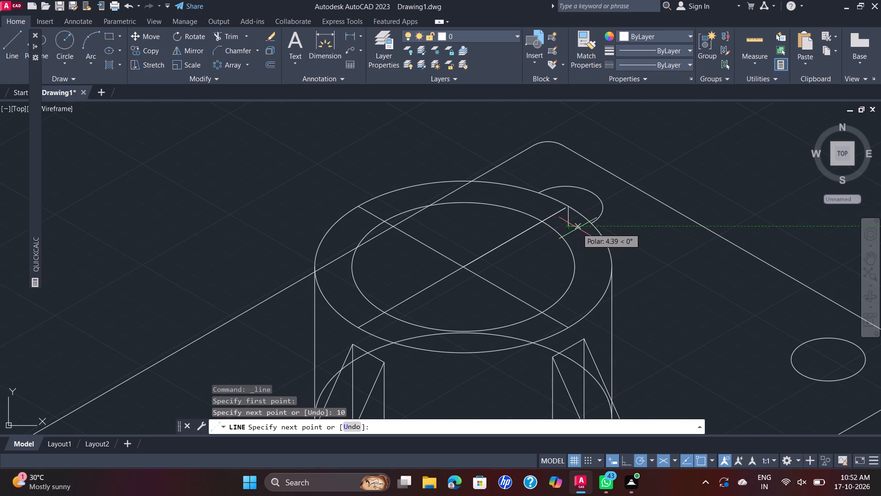
key(Escape)
scroll(530, 244, up, 1)
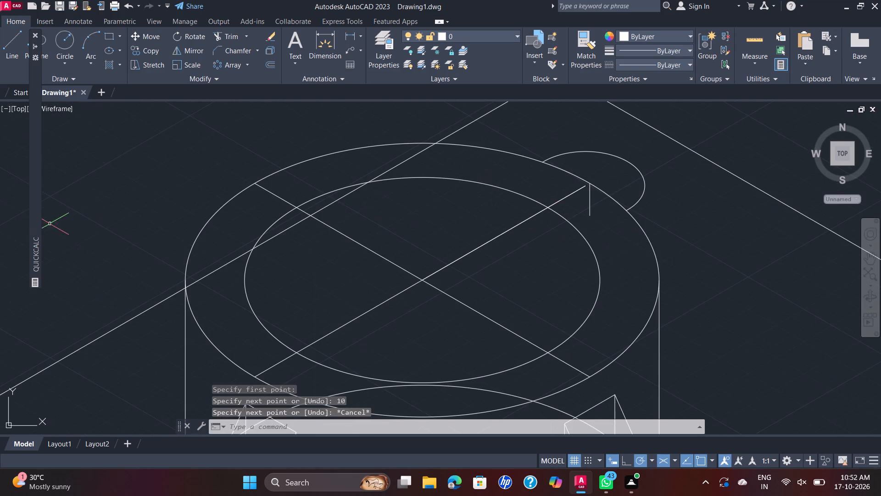
scroll(74, 178, down, 2)
middle_drag(138, 178, 438, 180)
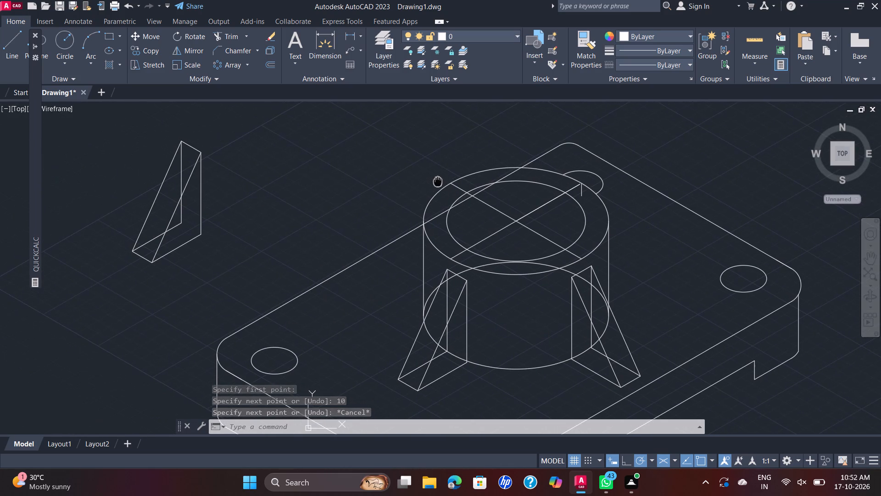
middle_drag(438, 180, 444, 190)
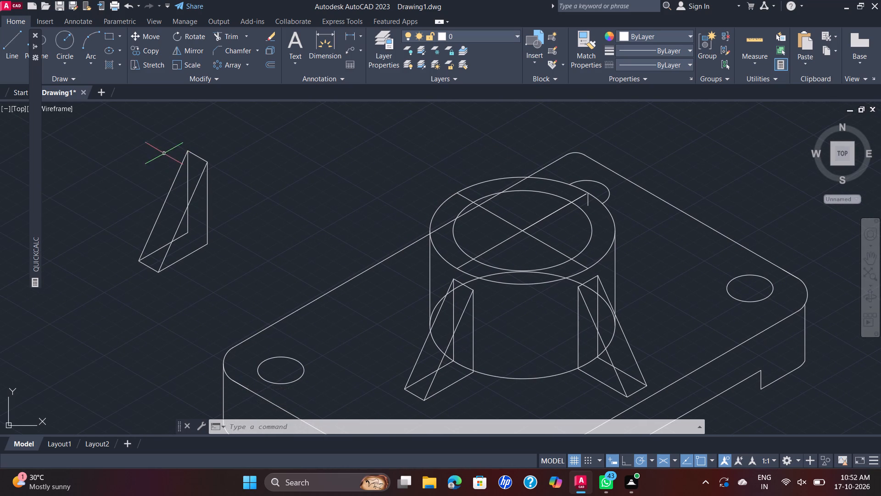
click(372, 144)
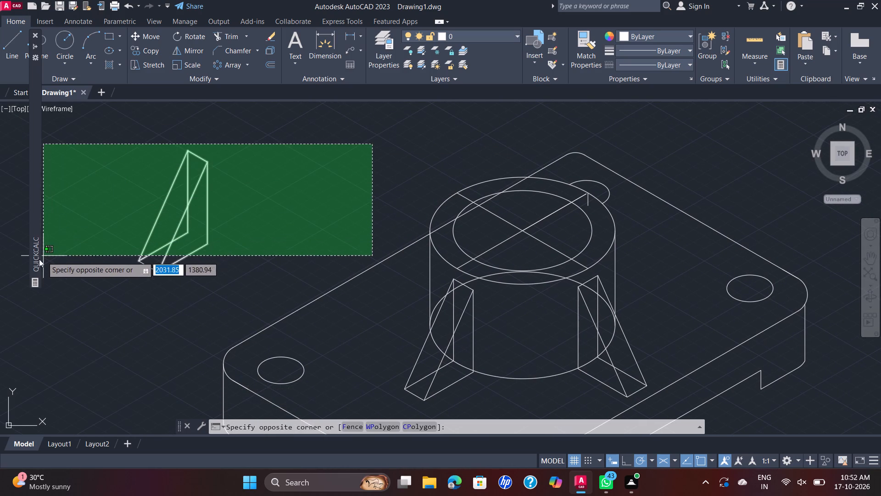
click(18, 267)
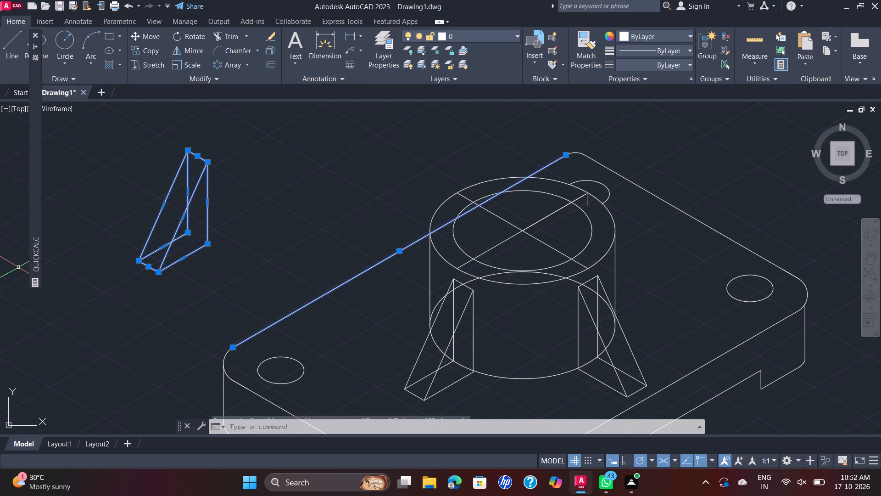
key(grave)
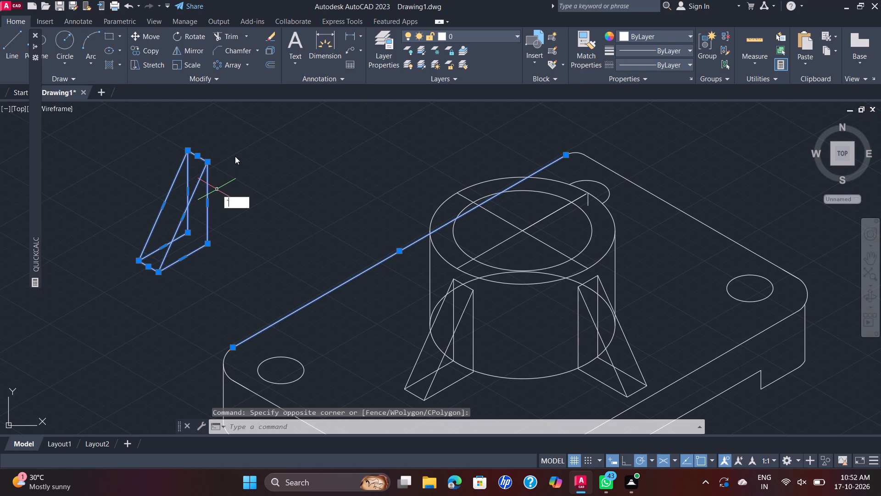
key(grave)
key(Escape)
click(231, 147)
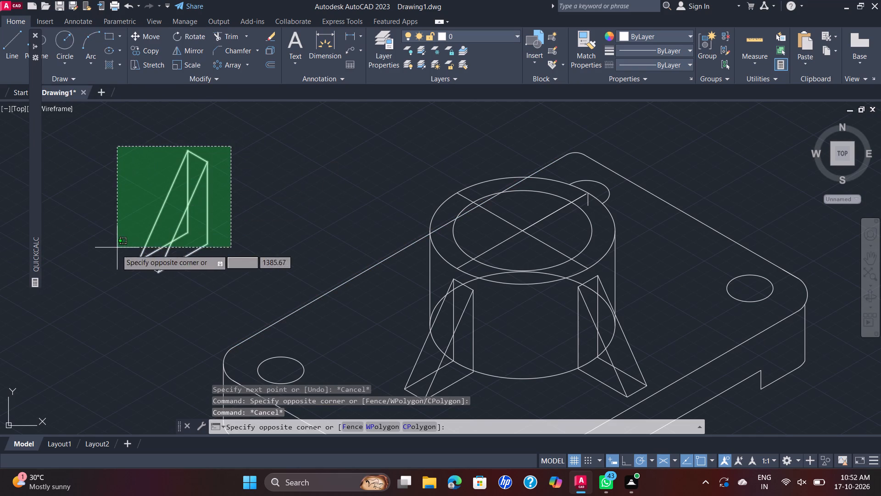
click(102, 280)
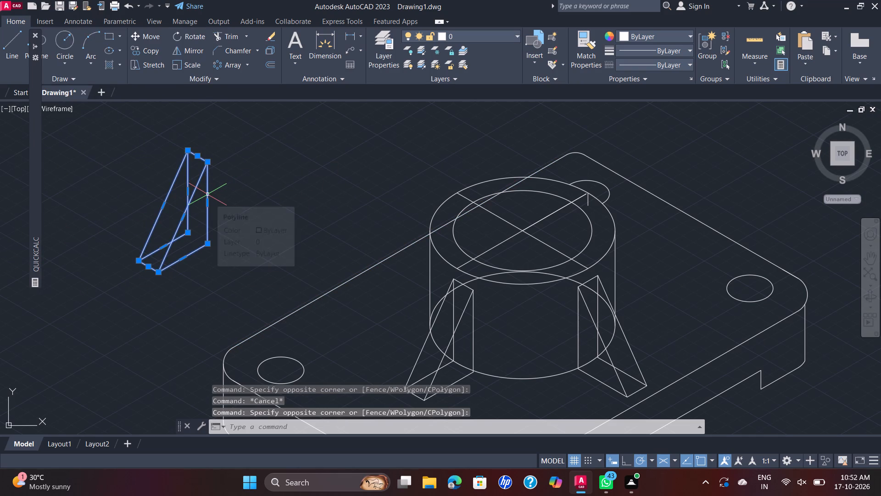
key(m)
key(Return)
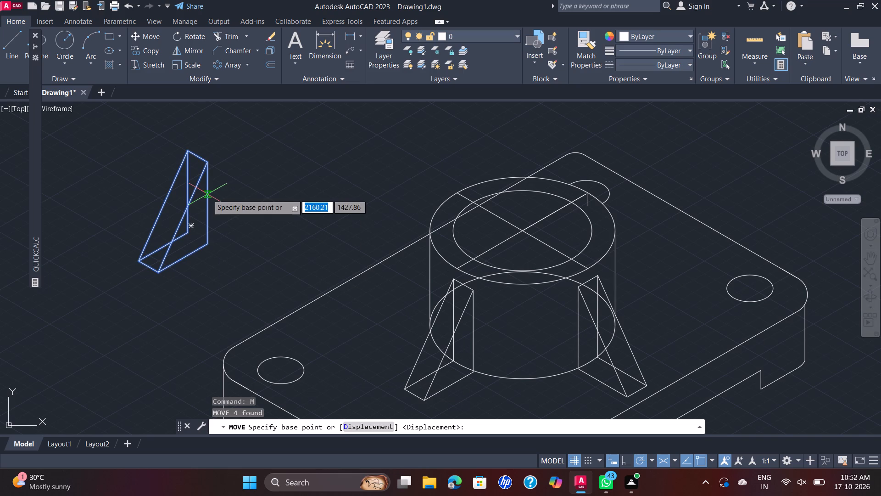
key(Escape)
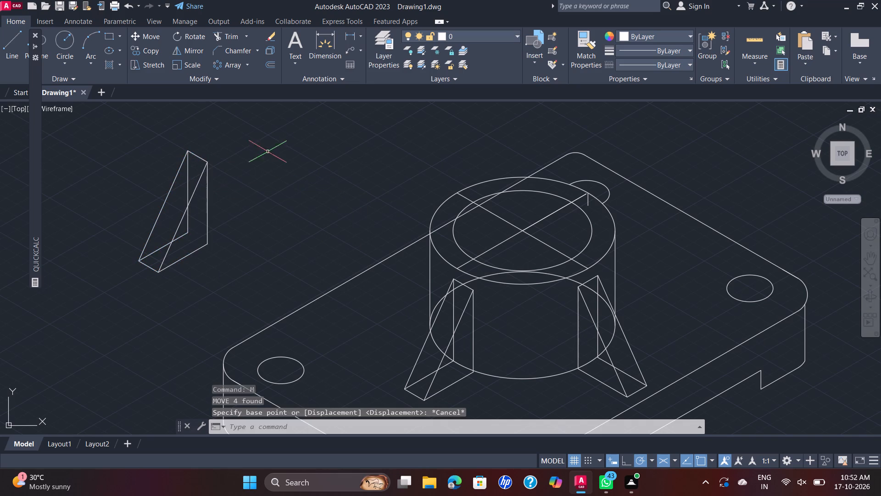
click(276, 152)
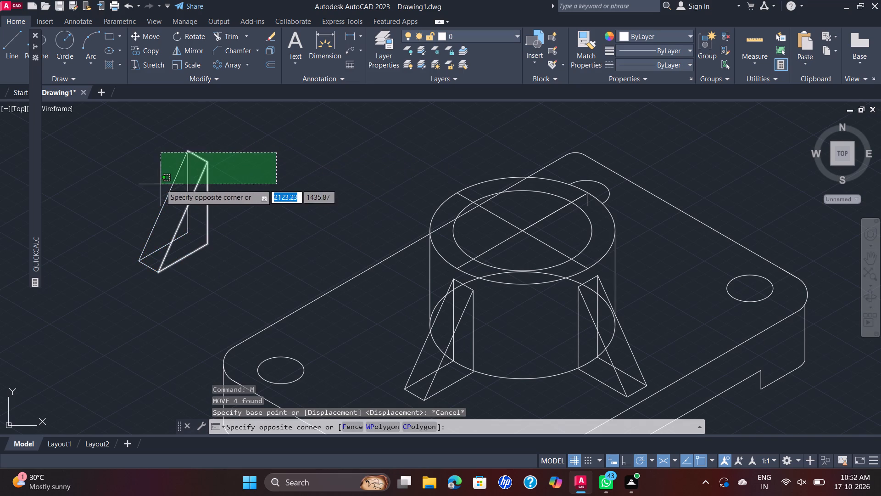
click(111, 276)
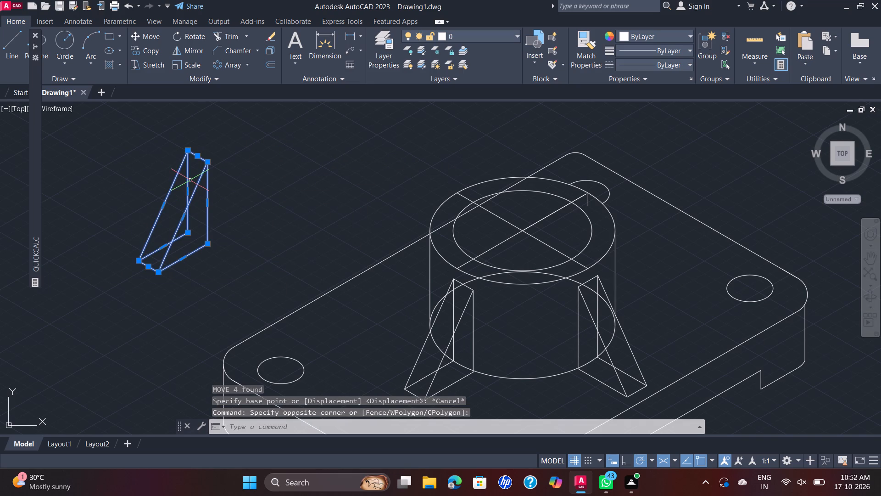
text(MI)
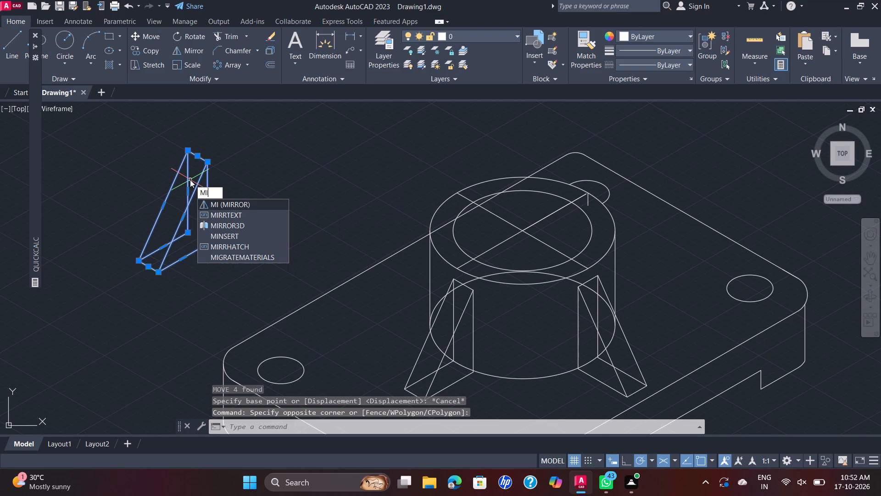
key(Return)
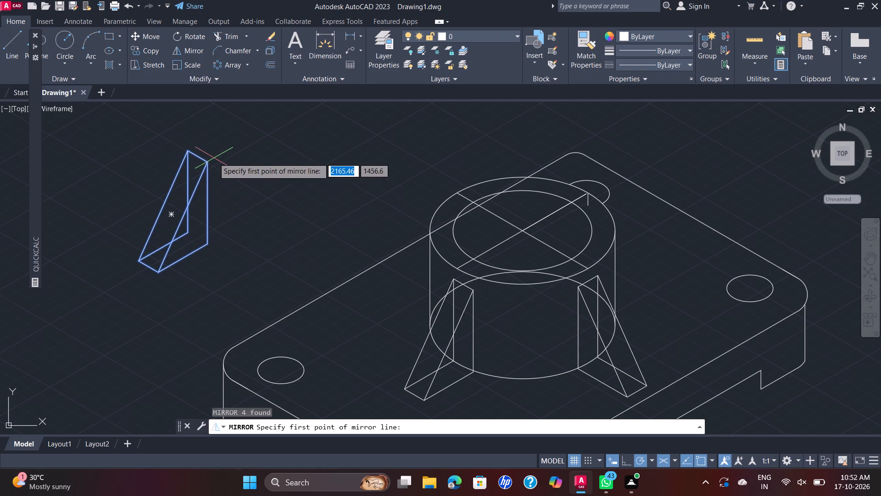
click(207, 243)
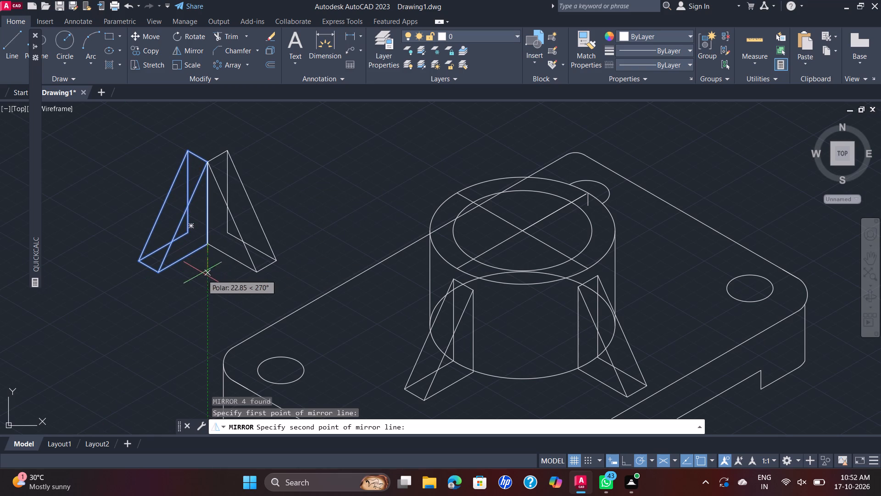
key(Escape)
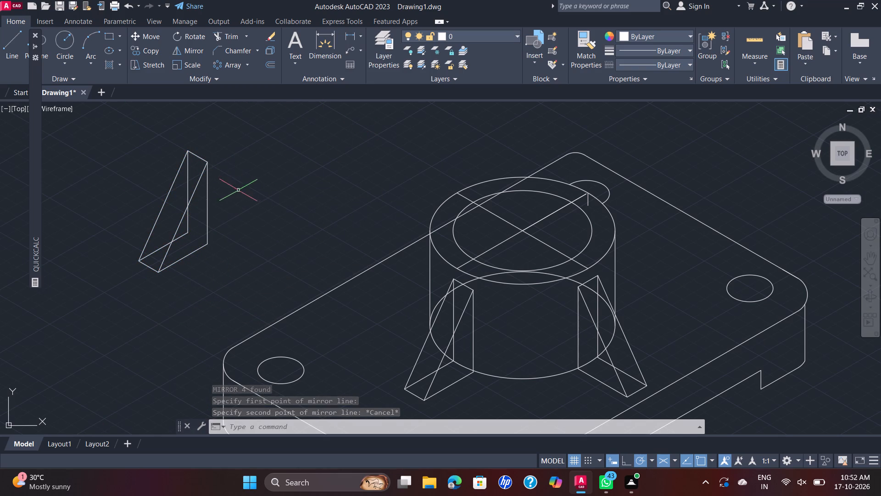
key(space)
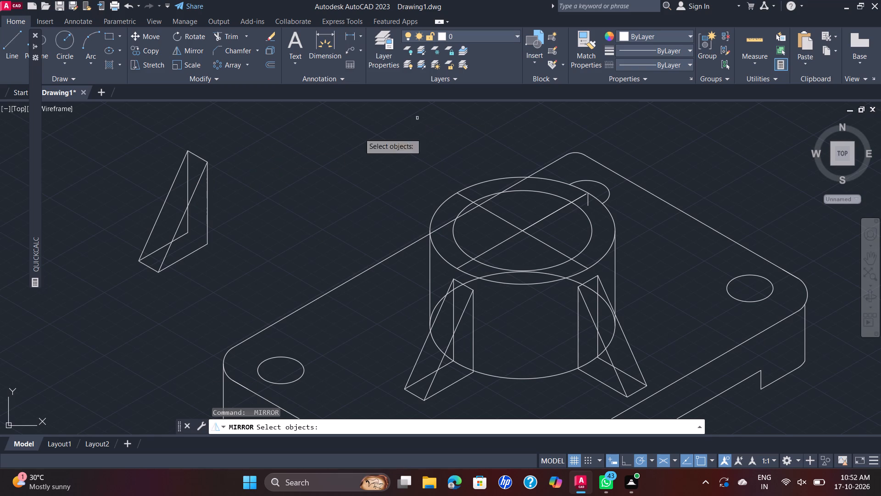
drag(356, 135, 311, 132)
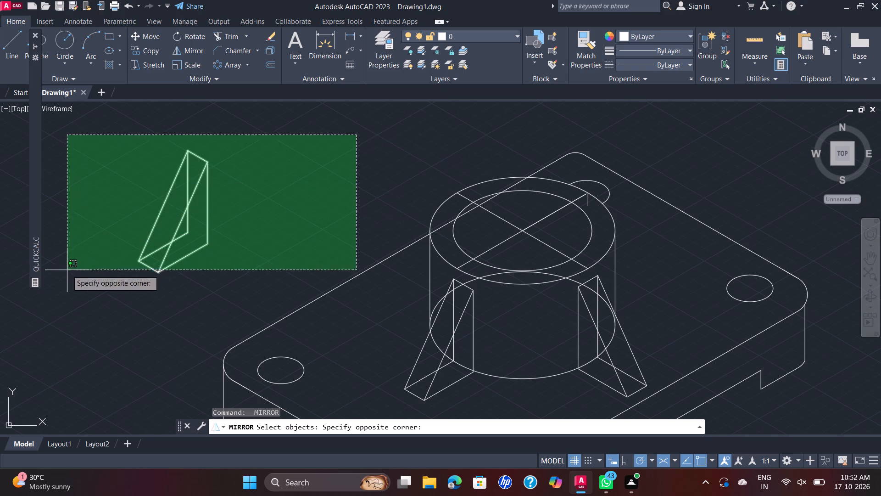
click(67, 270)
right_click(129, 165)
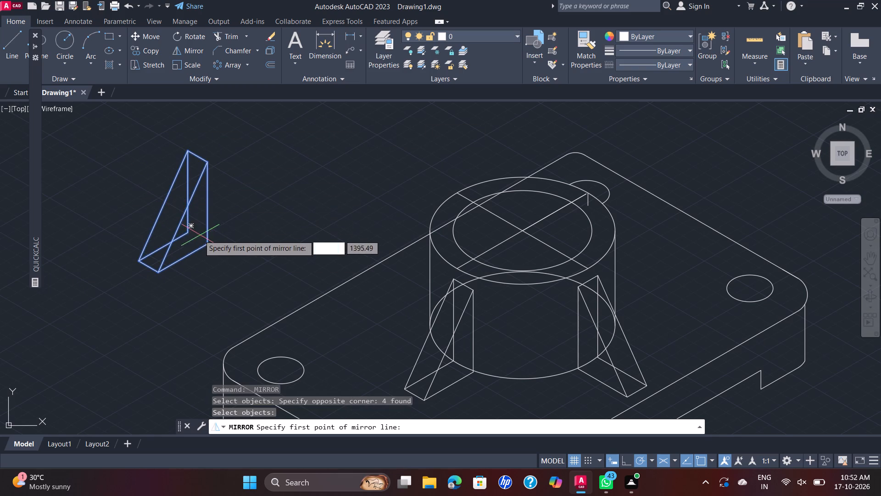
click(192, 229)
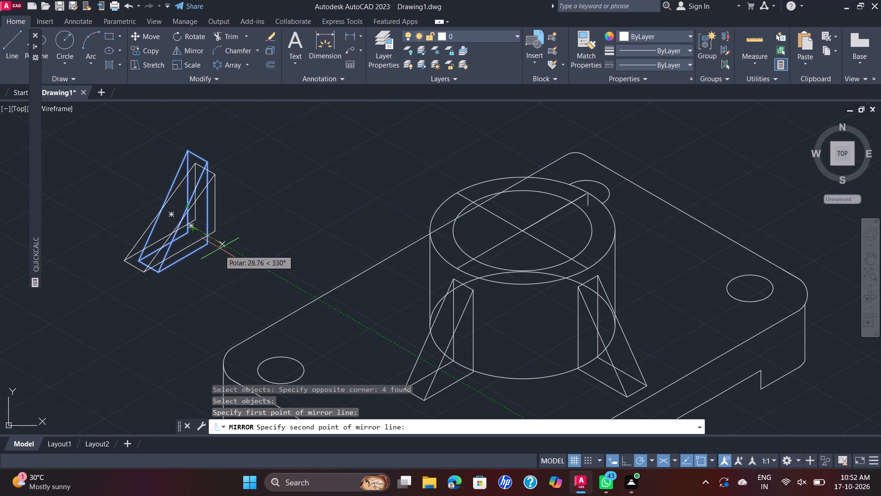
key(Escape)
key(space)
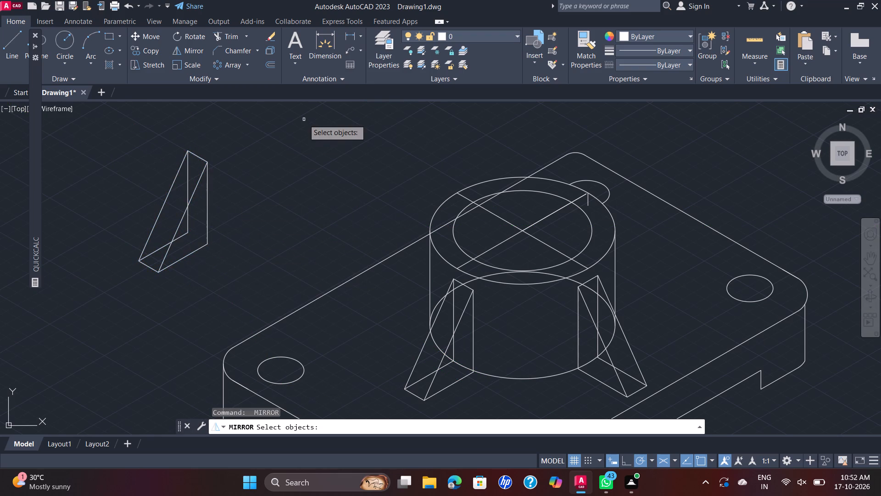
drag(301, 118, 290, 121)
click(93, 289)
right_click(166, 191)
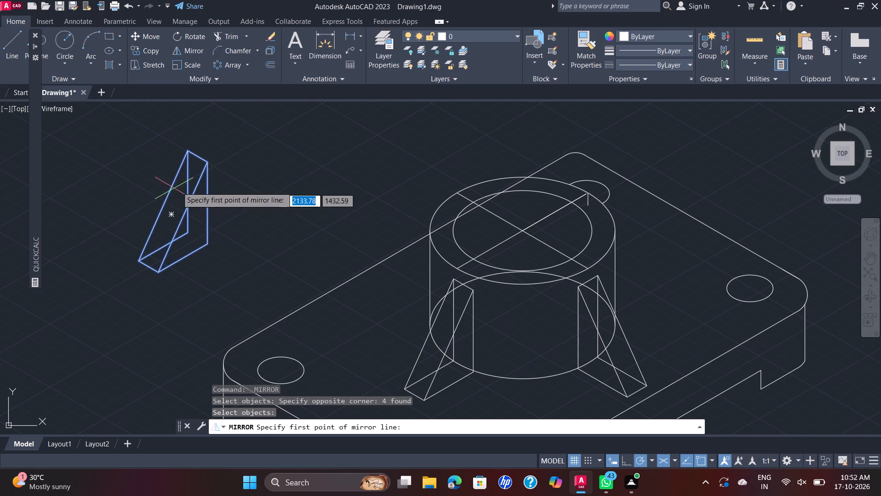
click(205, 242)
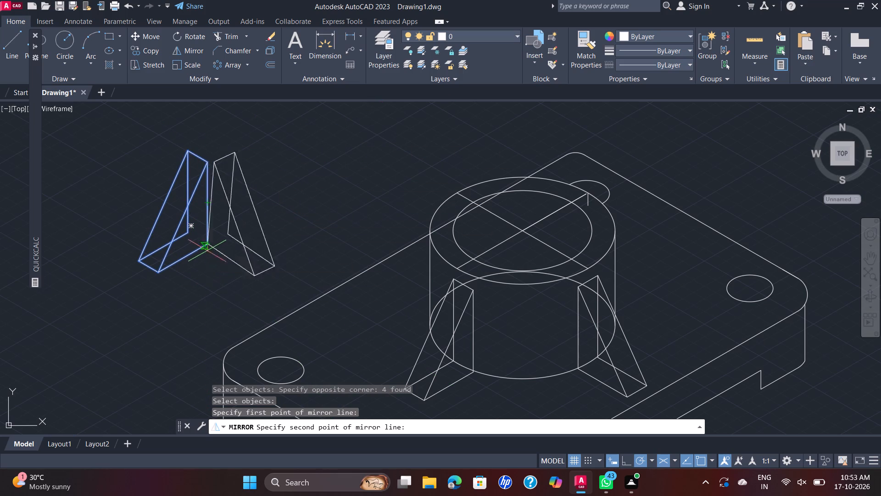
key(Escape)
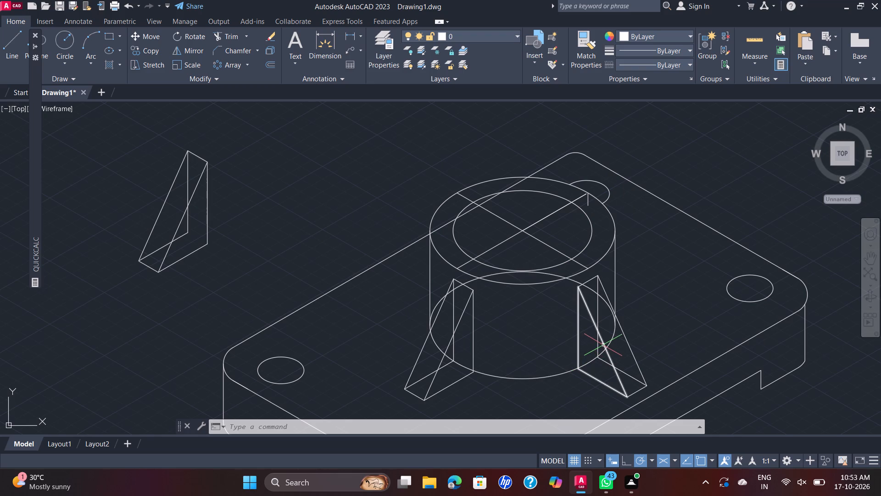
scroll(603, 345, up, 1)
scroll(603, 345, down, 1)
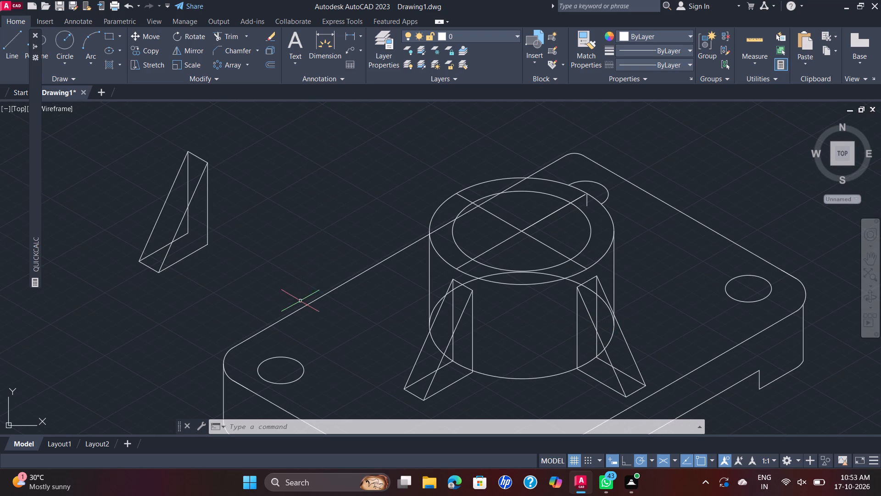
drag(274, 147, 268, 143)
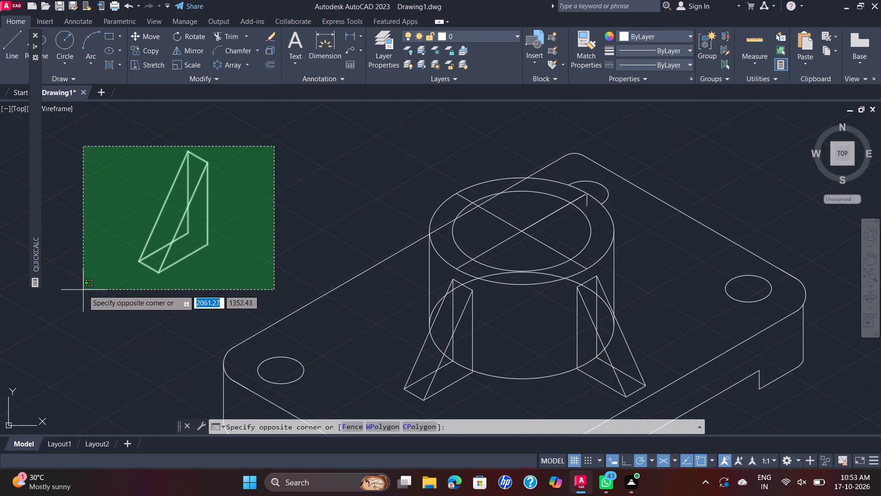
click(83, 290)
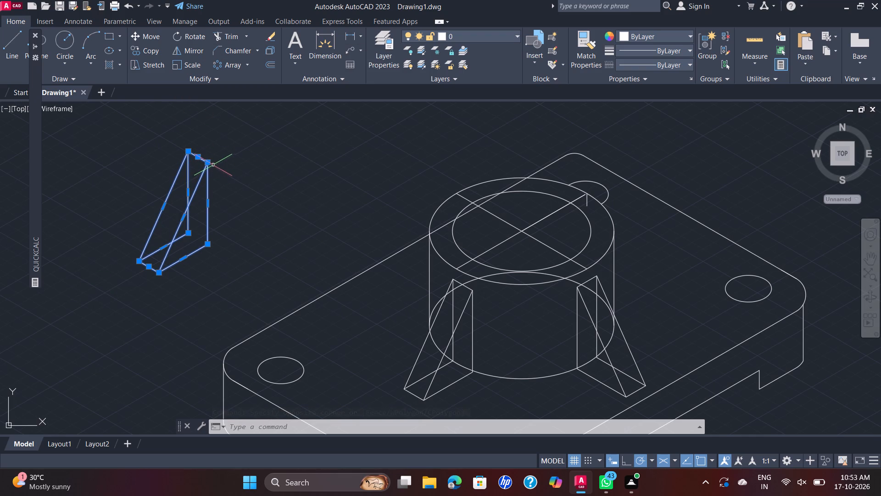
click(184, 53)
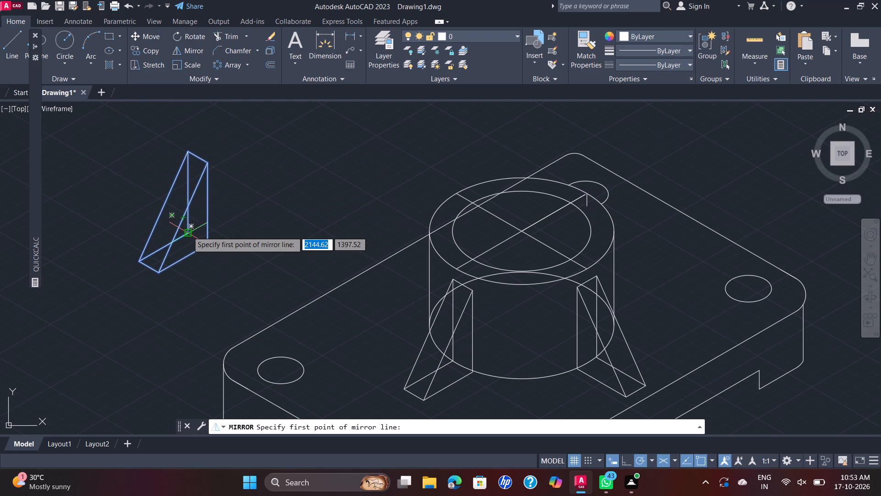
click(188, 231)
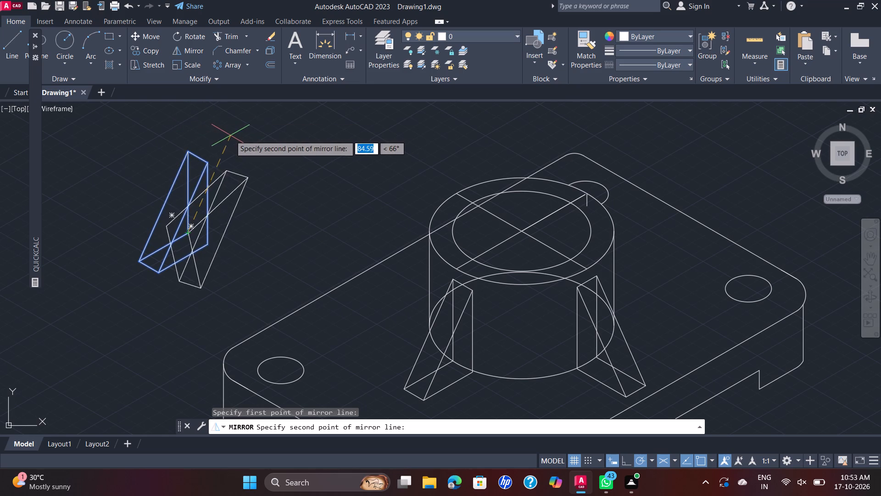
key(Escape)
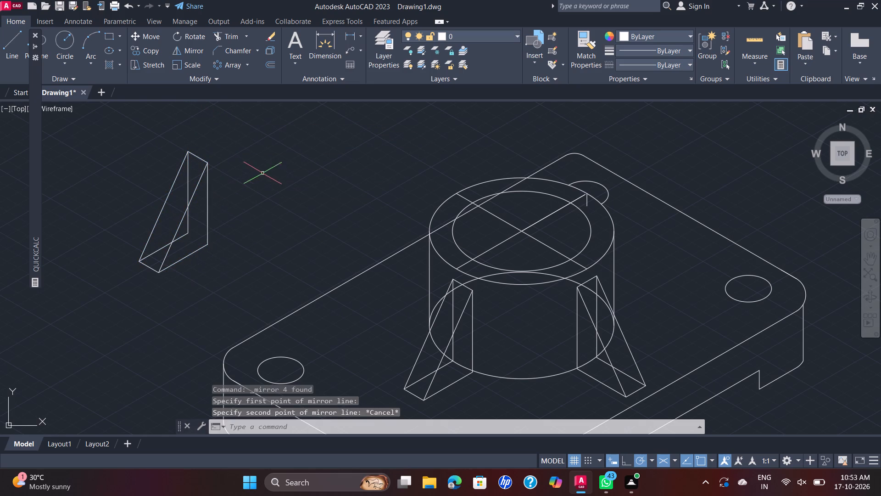
Trim the cylinder's base ellipse where its back arc runs through the left rib and on to the cylinder's left side line.
scroll(233, 187, down, 1)
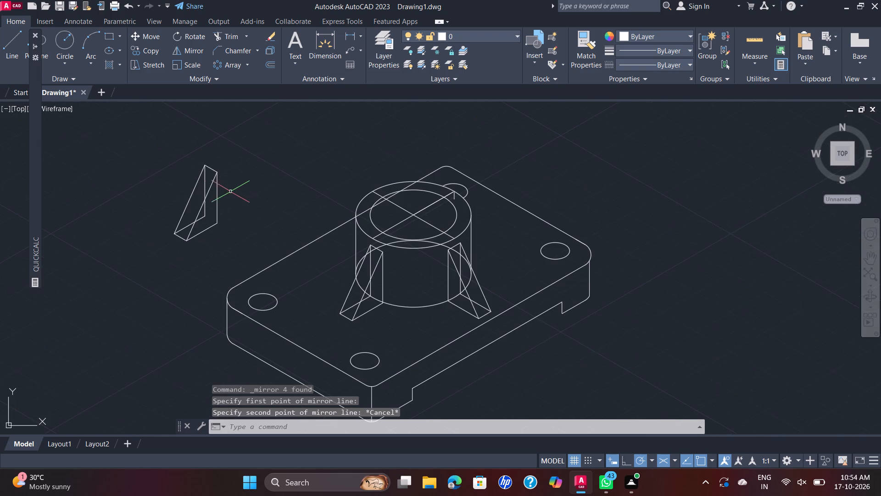
scroll(217, 176, down, 1)
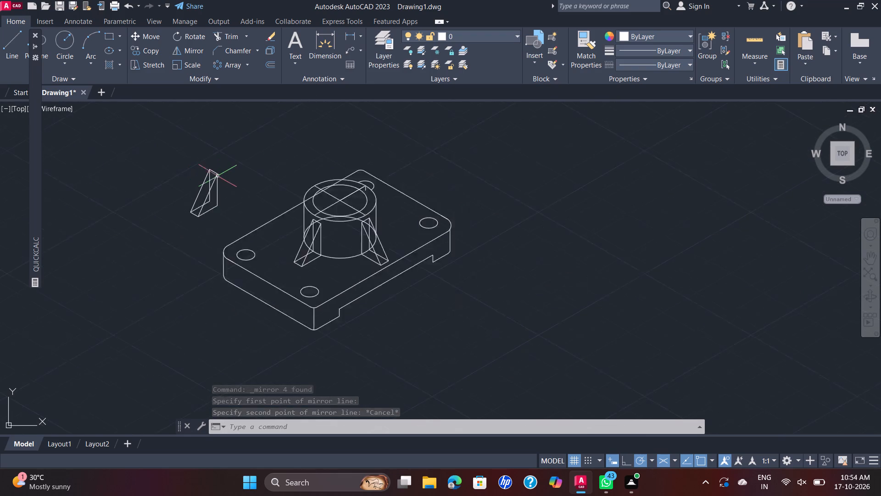
scroll(217, 176, down, 1)
scroll(217, 176, up, 1)
scroll(406, 219, up, 2)
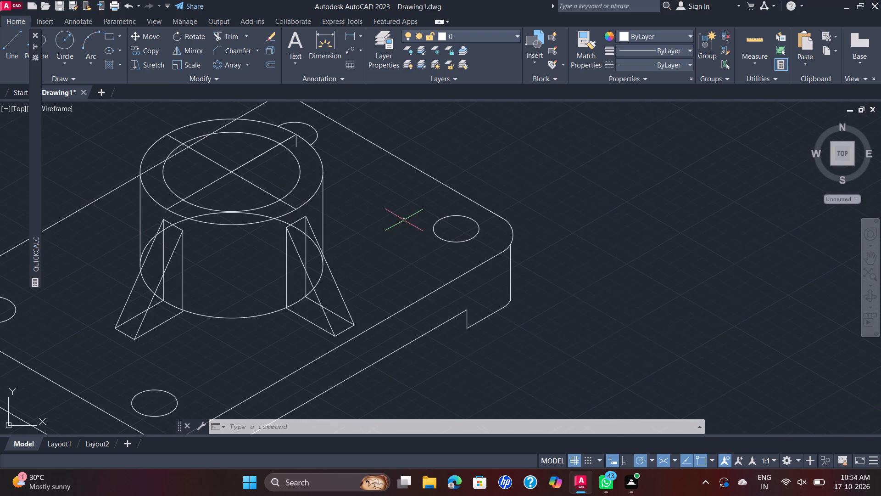
key(grave)
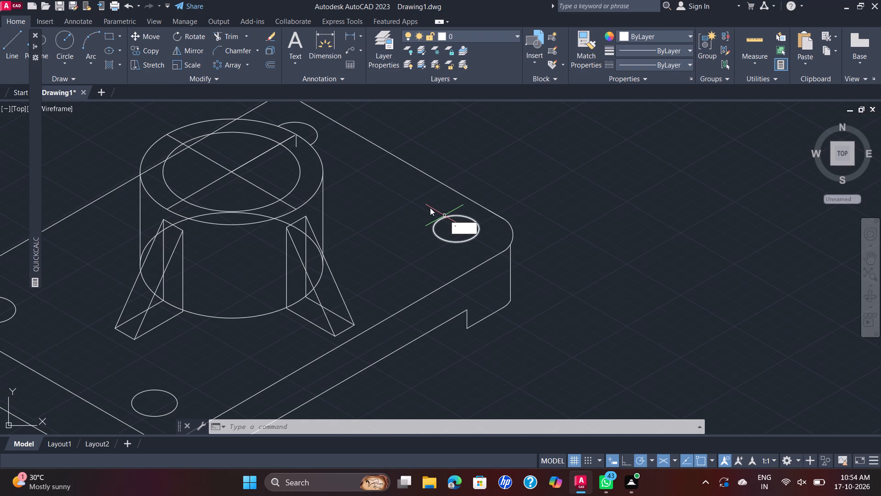
key(Escape)
text(TRR)
key(Return)
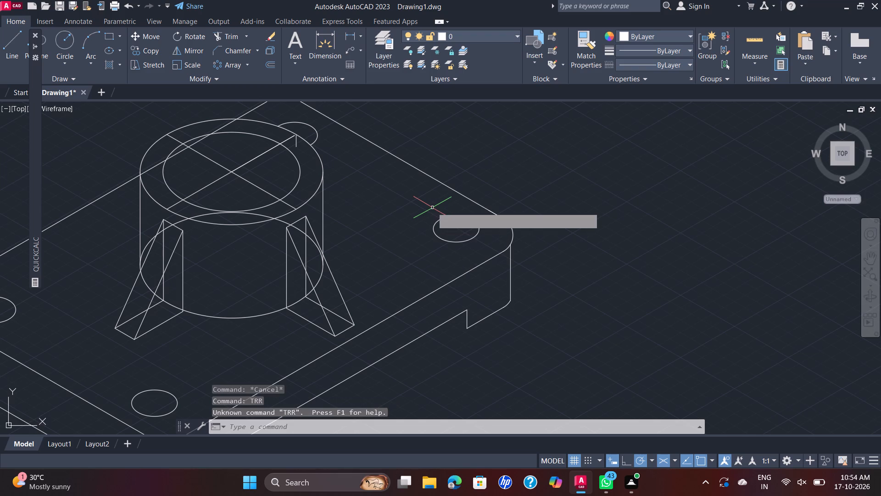
text(TR)
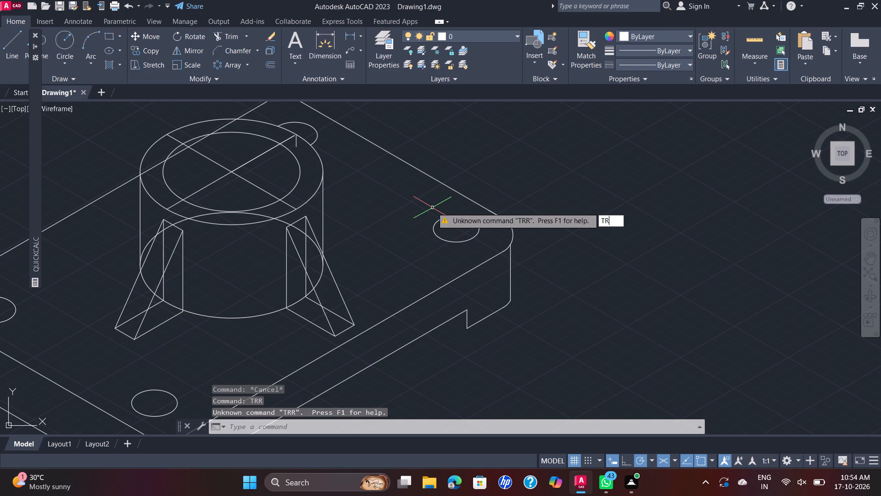
key(Return)
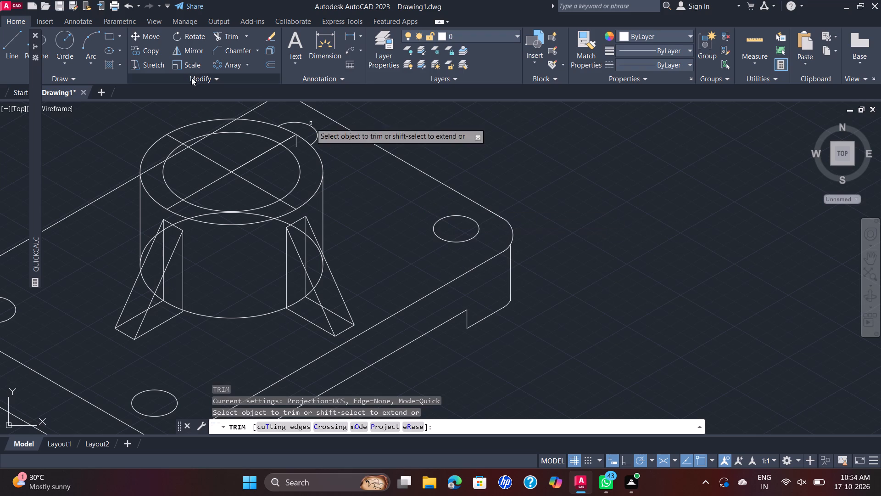
scroll(174, 236, up, 2)
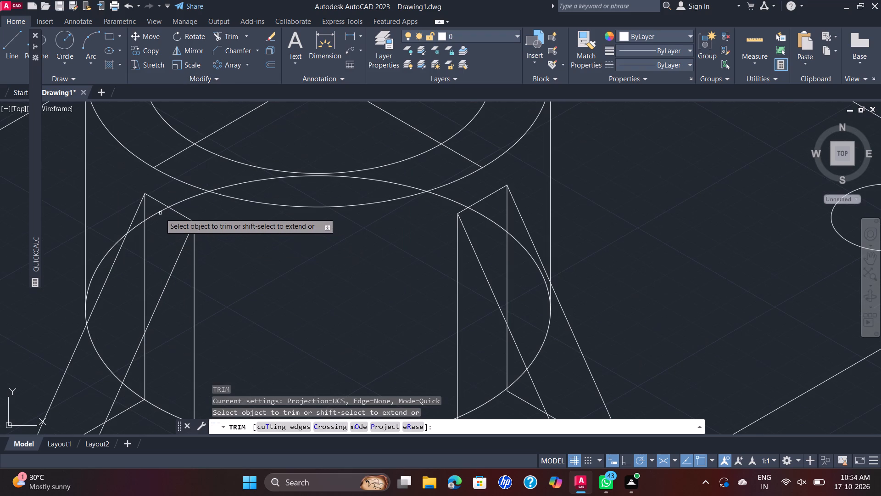
click(160, 213)
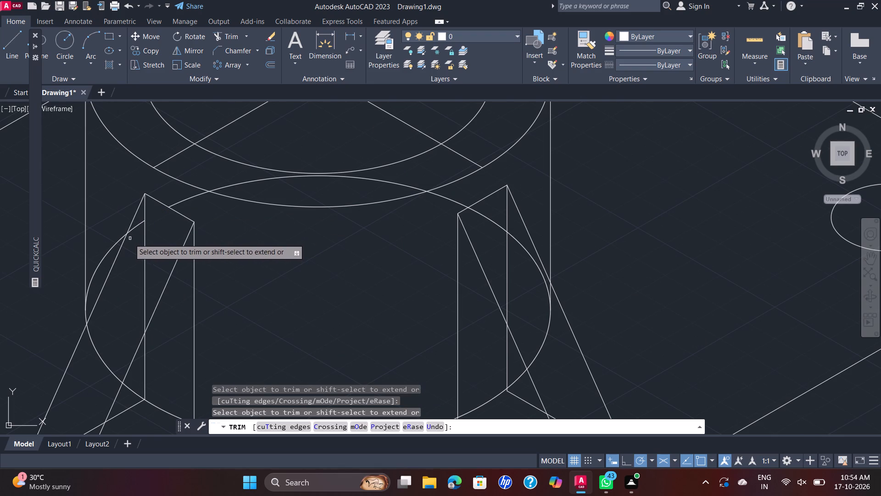
click(132, 232)
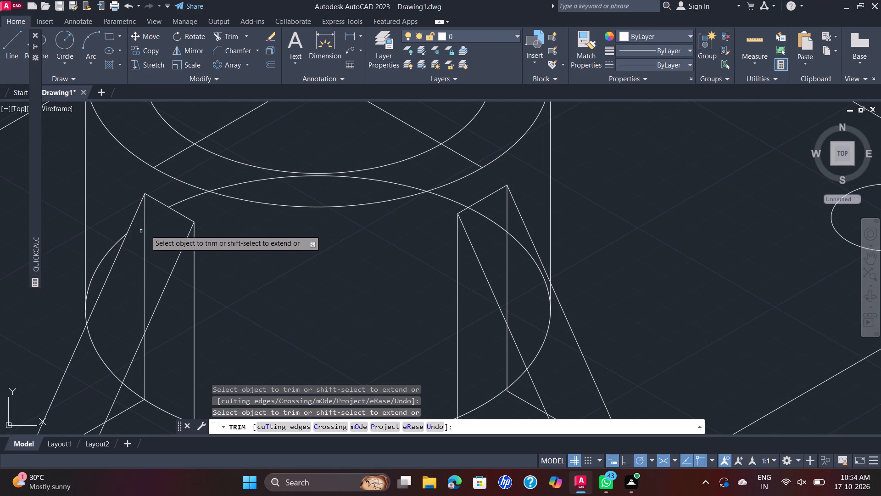
click(103, 261)
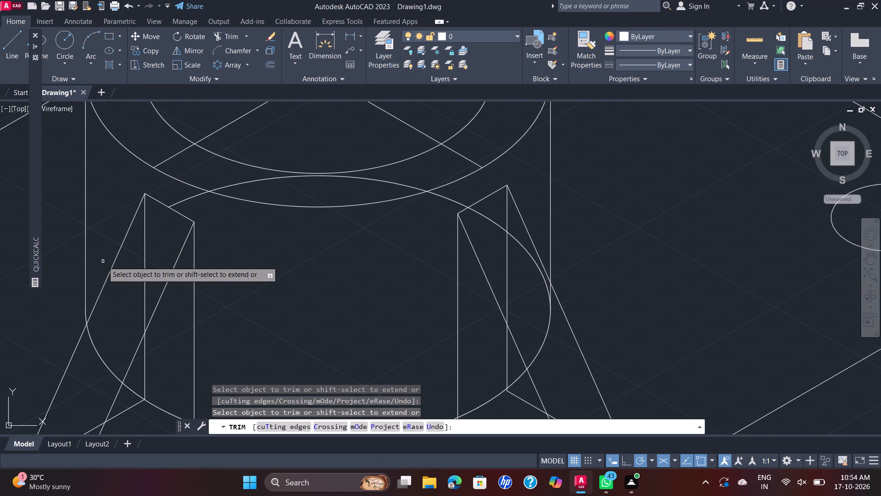
Trim the rest of the base ellipse's hidden back arc, between the two ribs and through the right rib.
scroll(103, 261, down, 2)
scroll(146, 246, up, 1)
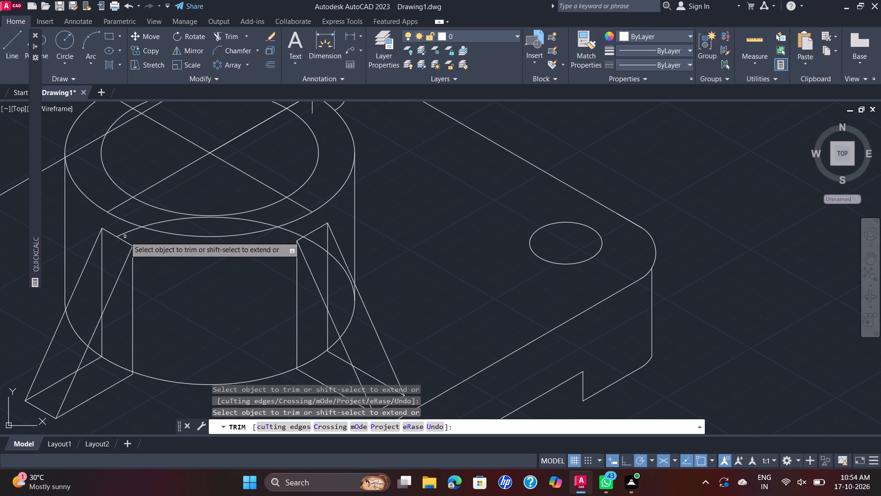
click(124, 235)
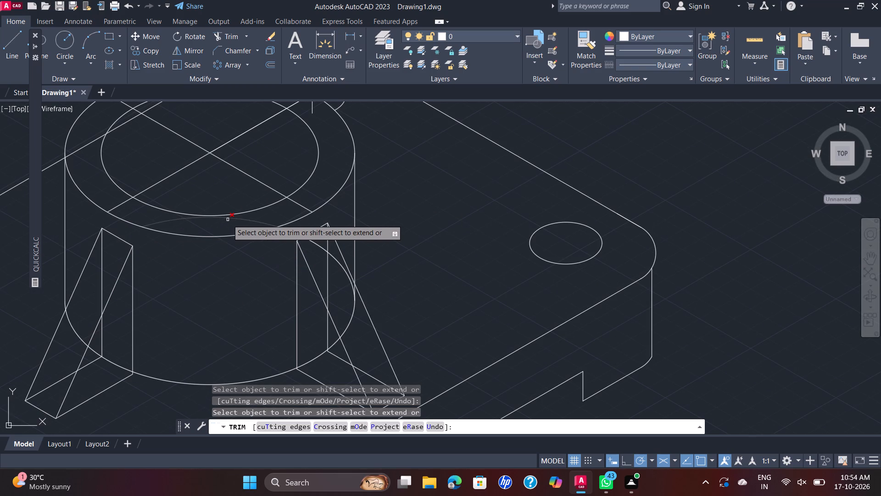
click(228, 220)
click(298, 236)
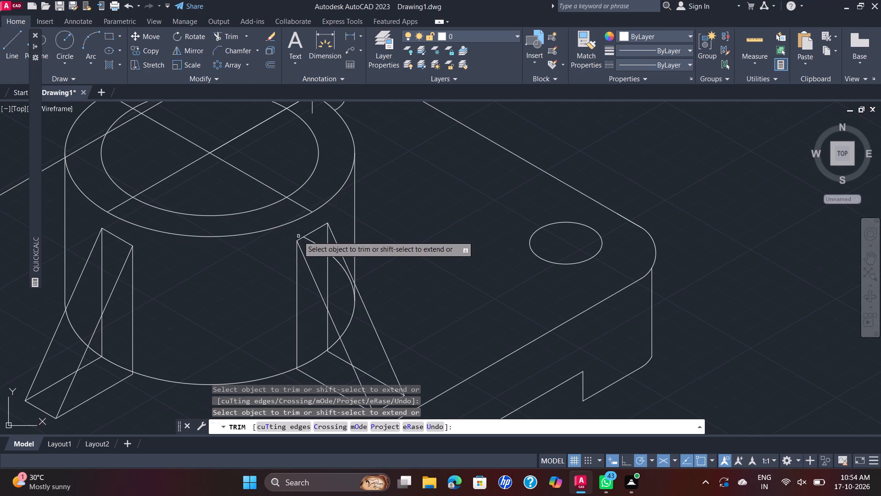
click(321, 249)
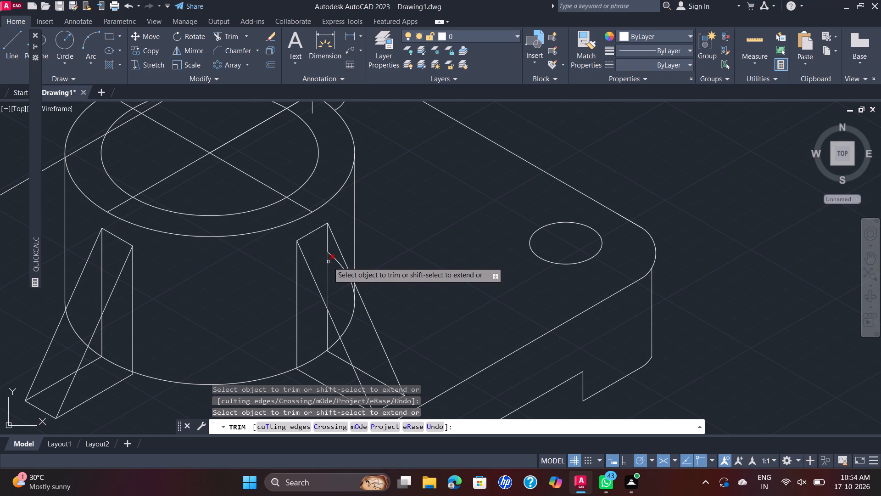
click(338, 263)
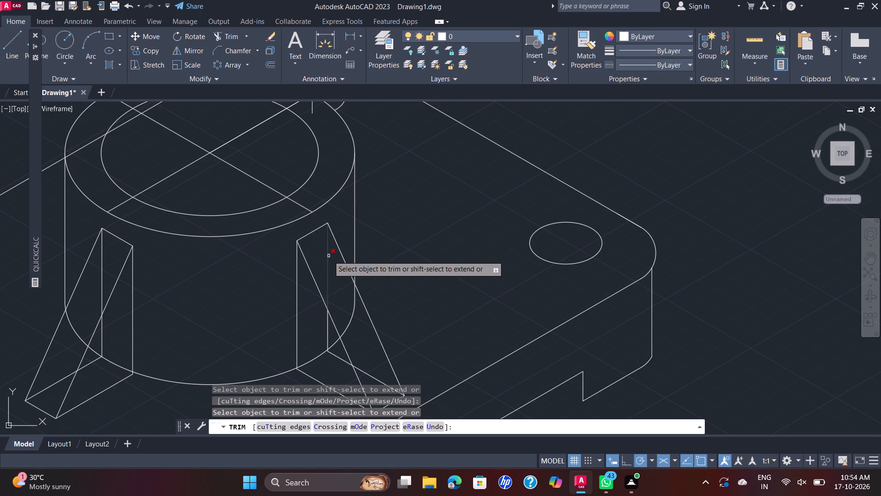
Trim away the hidden inner vertical edge and the hidden bottom edge of both ribs attached to the cylinder.
click(329, 256)
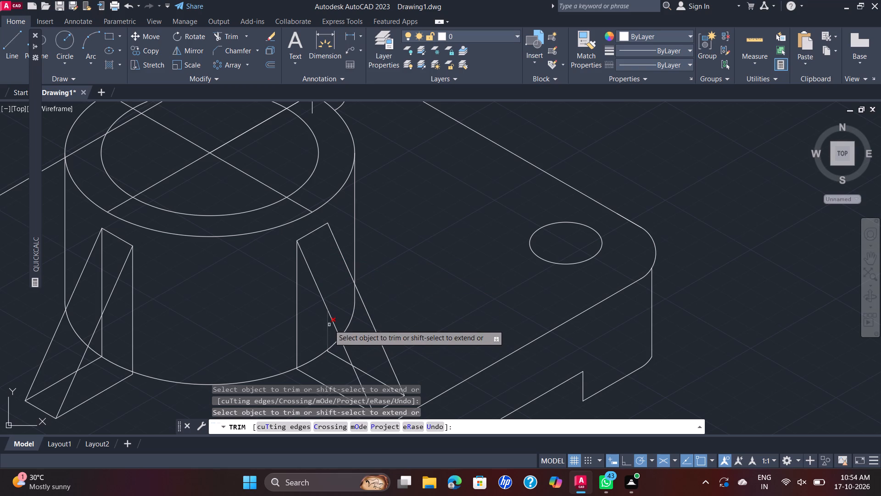
click(329, 325)
scroll(313, 323, down, 1)
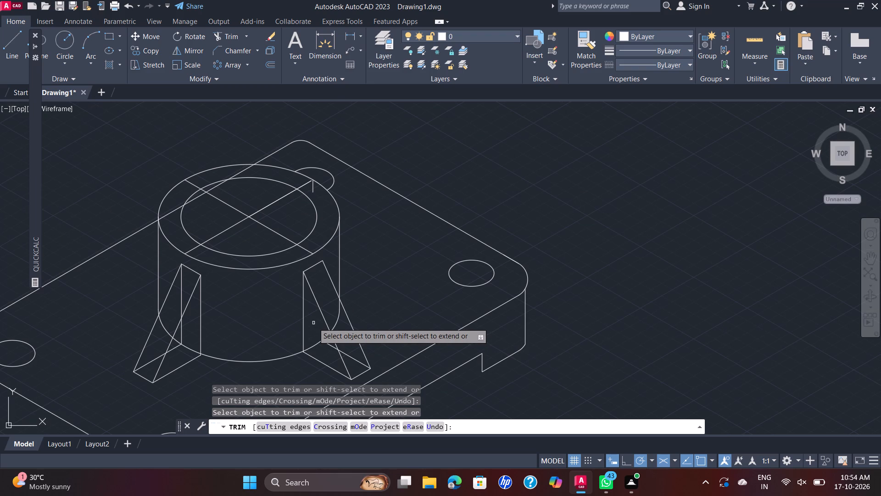
click(347, 350)
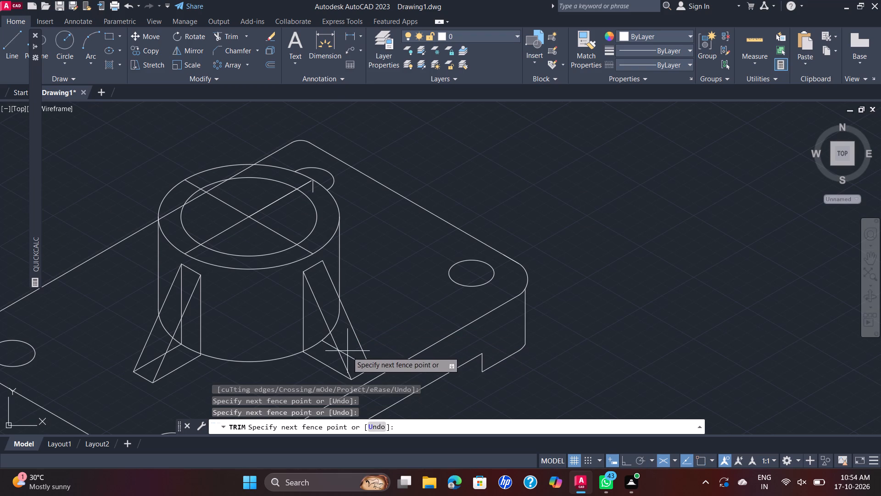
click(353, 364)
click(329, 345)
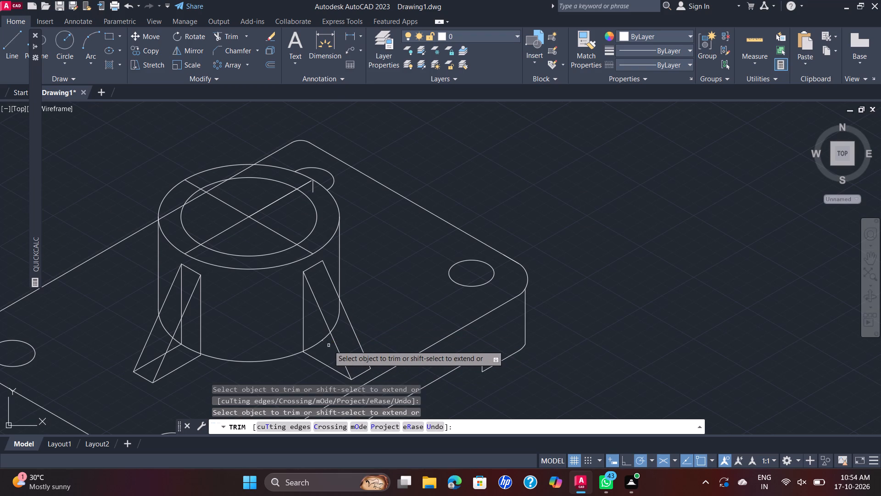
click(182, 285)
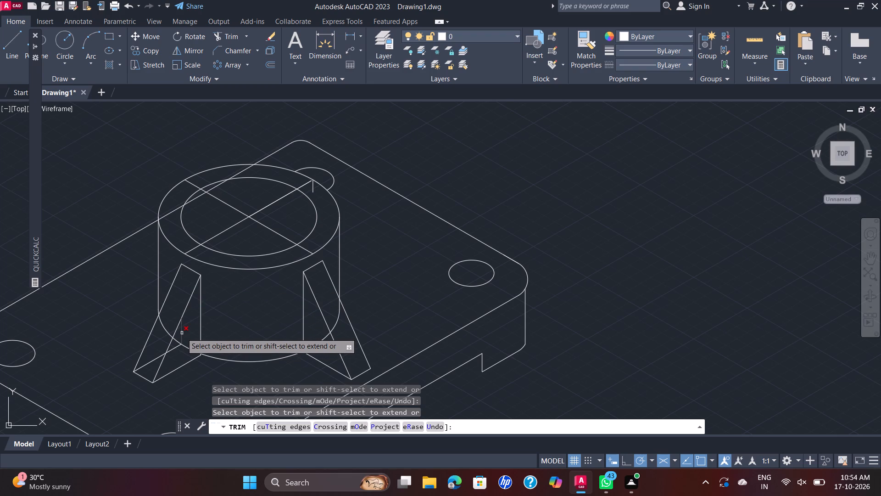
click(182, 333)
click(172, 347)
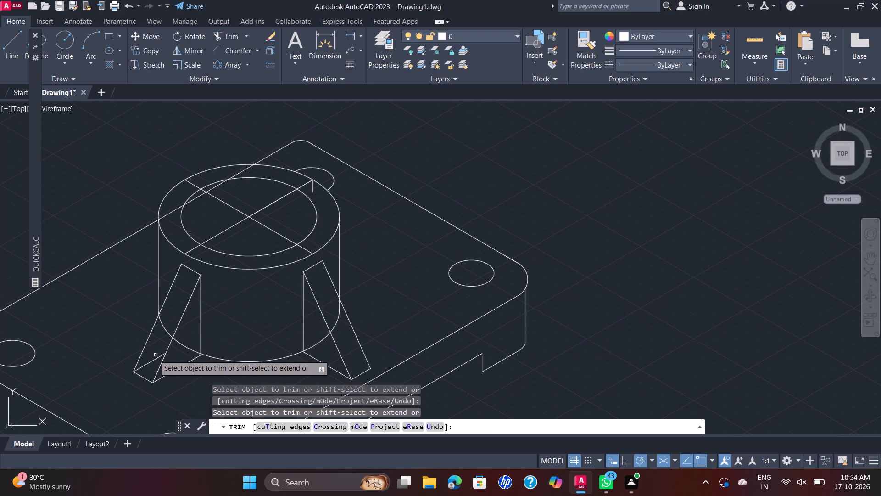
click(155, 360)
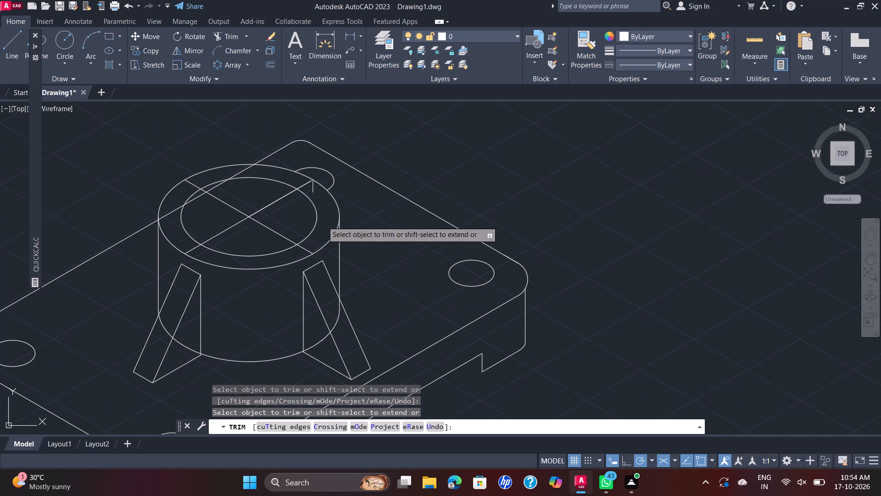
Remove the short vertical helper line and all the crossing centre lines from the cylinder's top face.
click(314, 189)
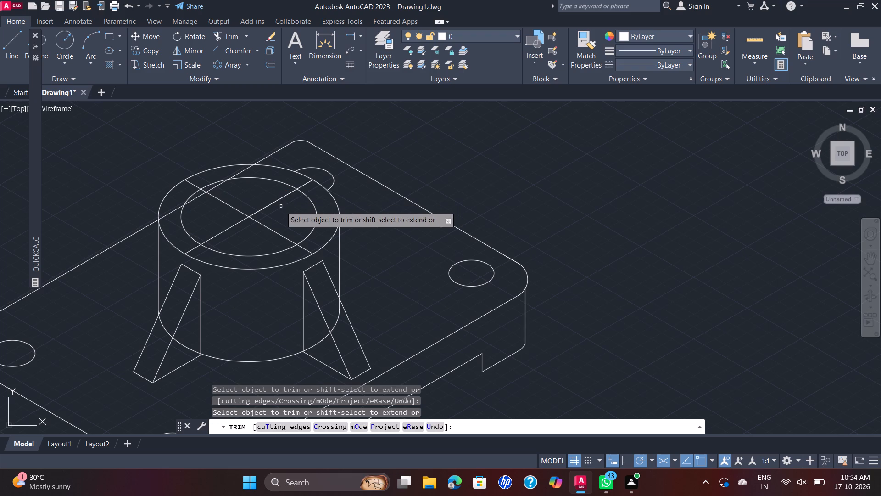
key(Escape)
click(279, 198)
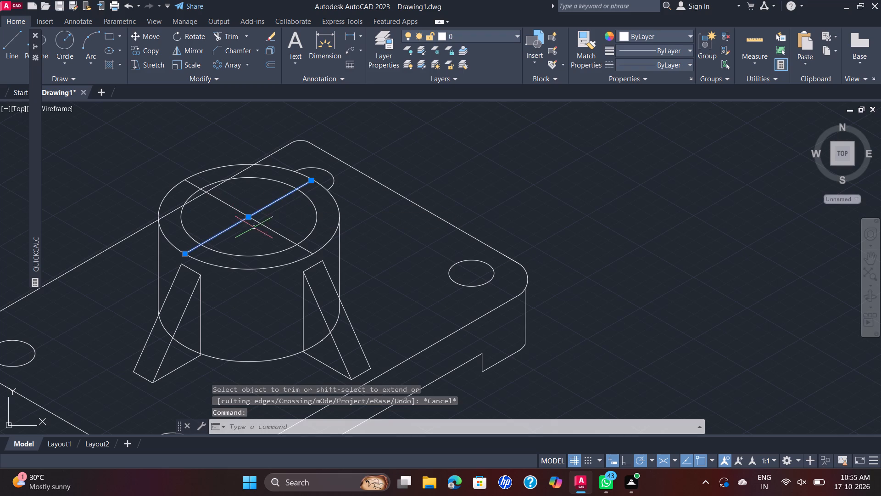
key(Delete)
click(265, 223)
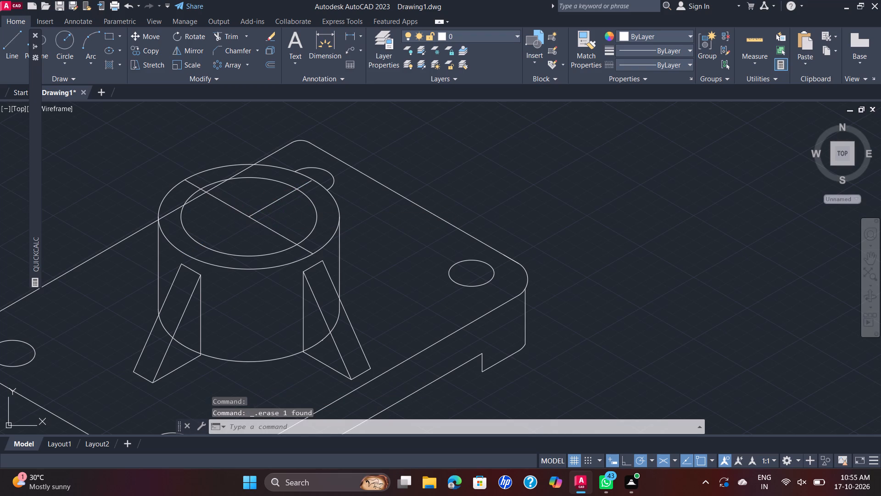
key(Delete)
click(279, 209)
click(283, 208)
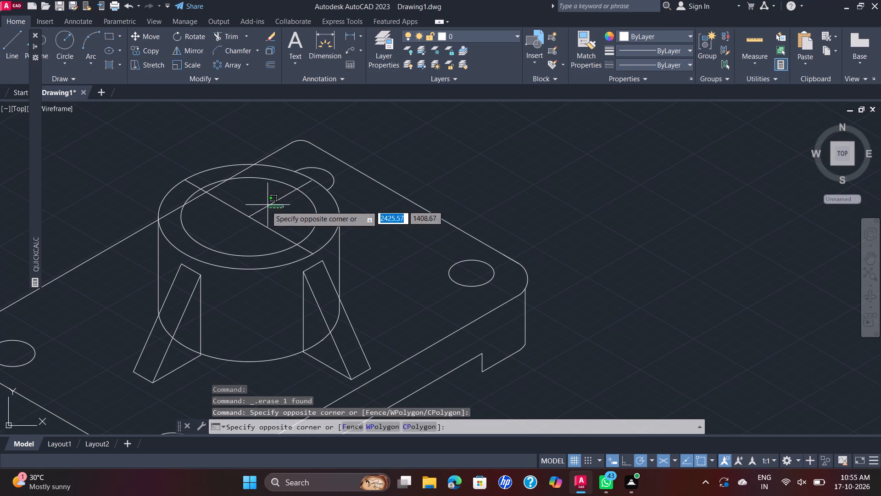
click(240, 223)
key(Delete)
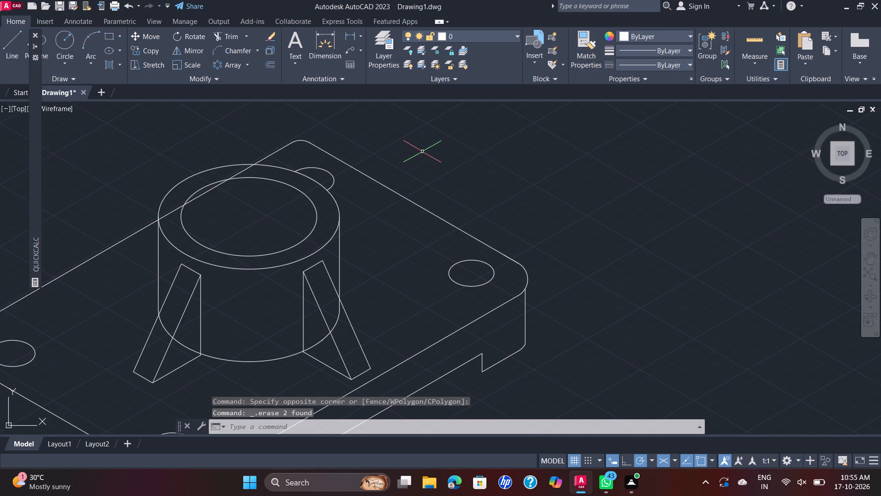
Trim the base block's back top edge where it crosses the cylinder's top rims and opening.
scroll(422, 152, down, 2)
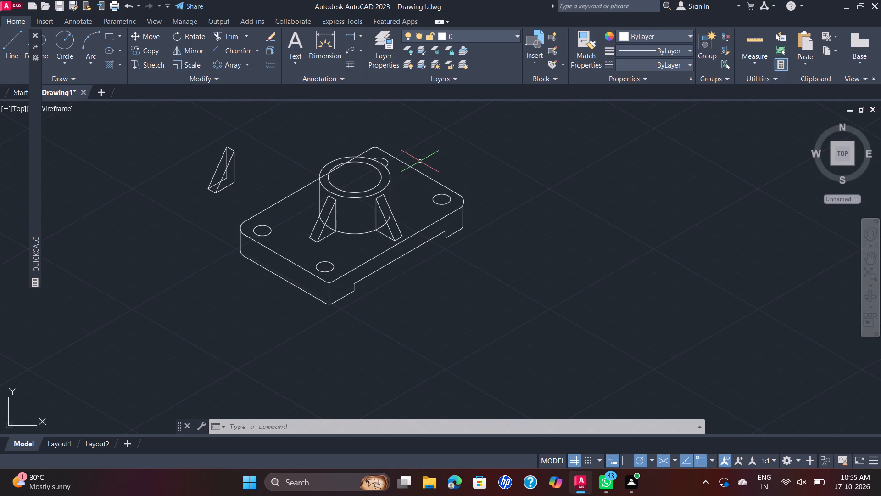
text(TR)
key(Return)
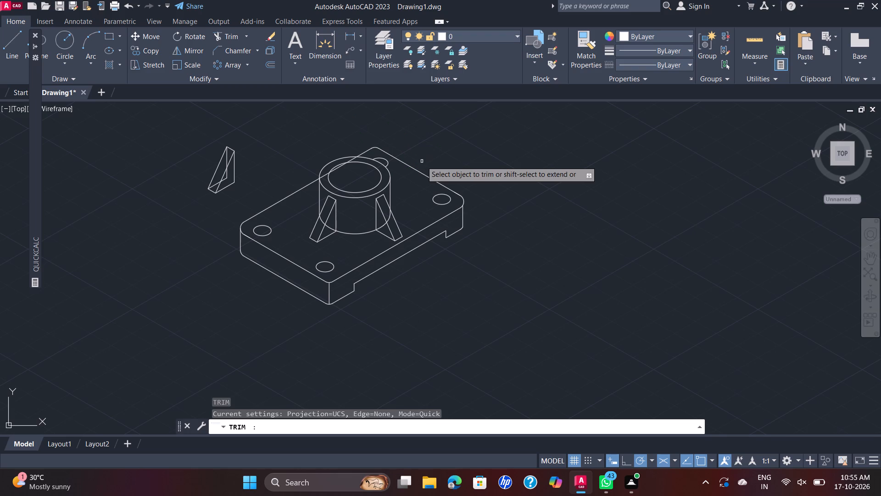
scroll(345, 156, up, 2)
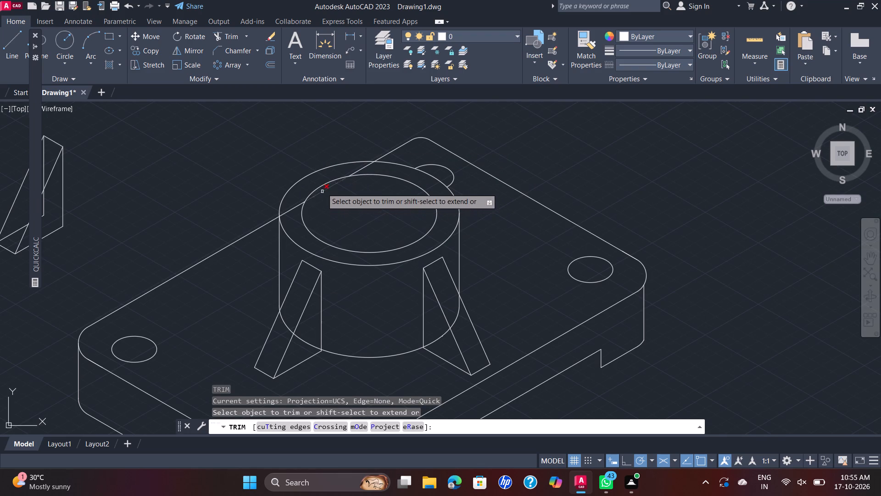
click(326, 190)
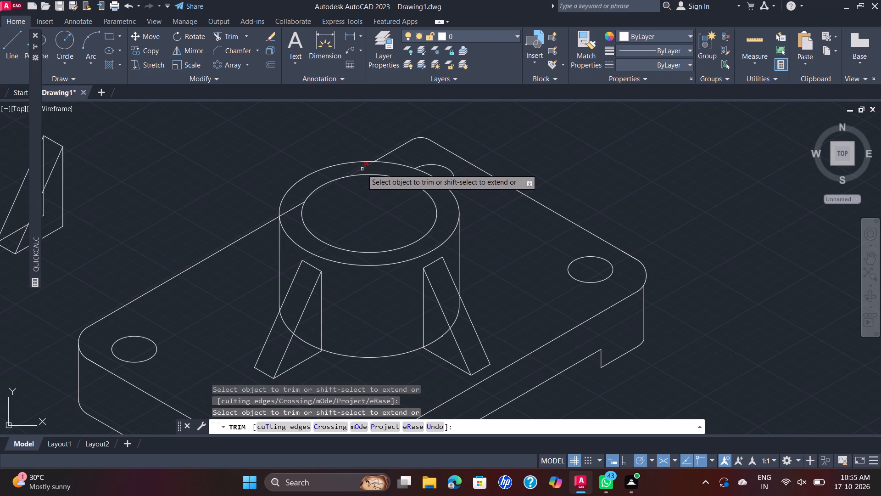
click(362, 169)
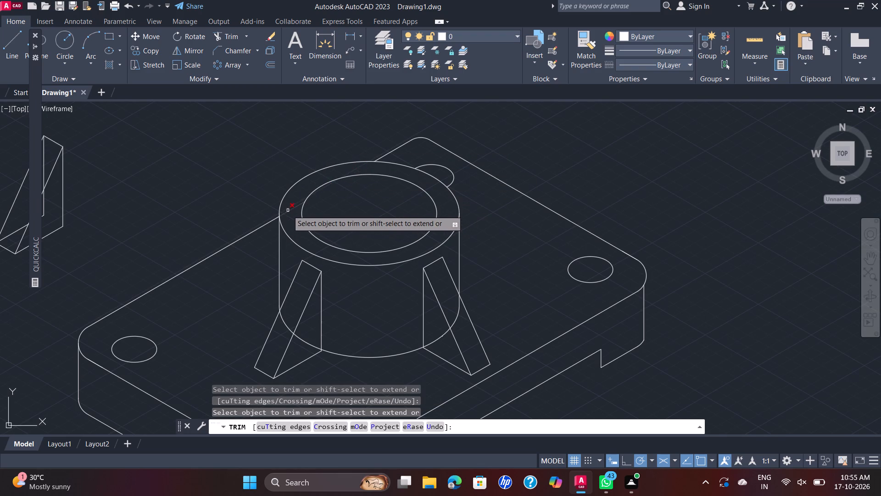
click(288, 210)
scroll(289, 210, down, 1)
key(Escape)
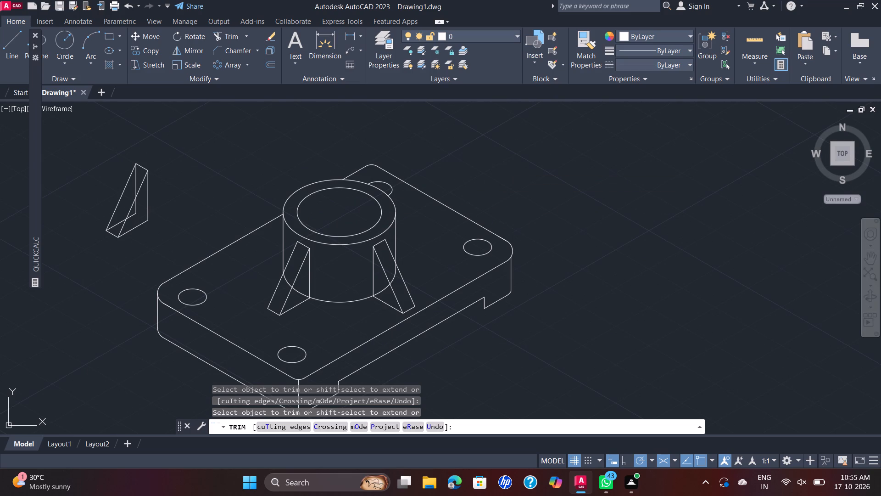
scroll(524, 171, down, 1)
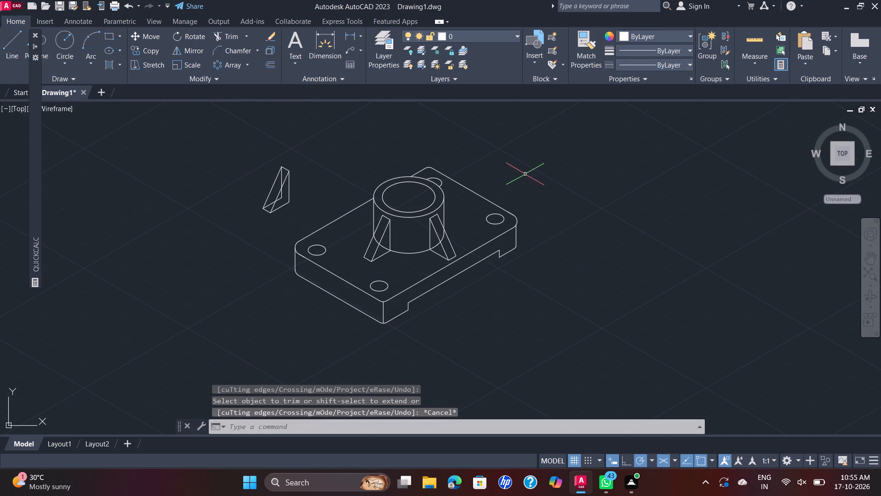
Erase the spare triangular rib that stands apart from the base block.
scroll(525, 175, up, 1)
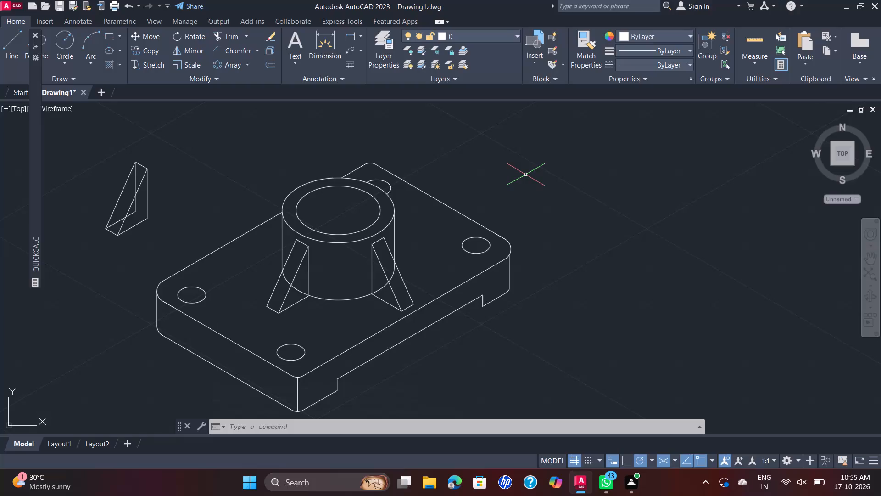
scroll(538, 192, down, 1)
click(314, 160)
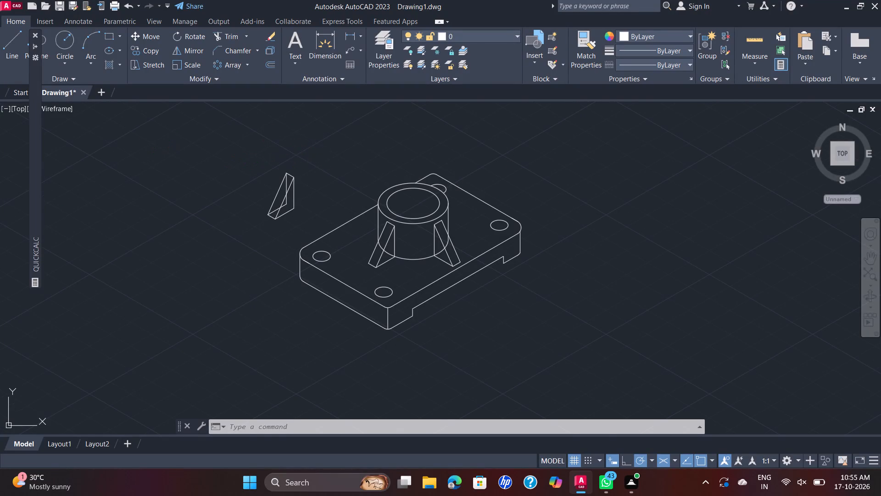
click(236, 227)
key(Delete)
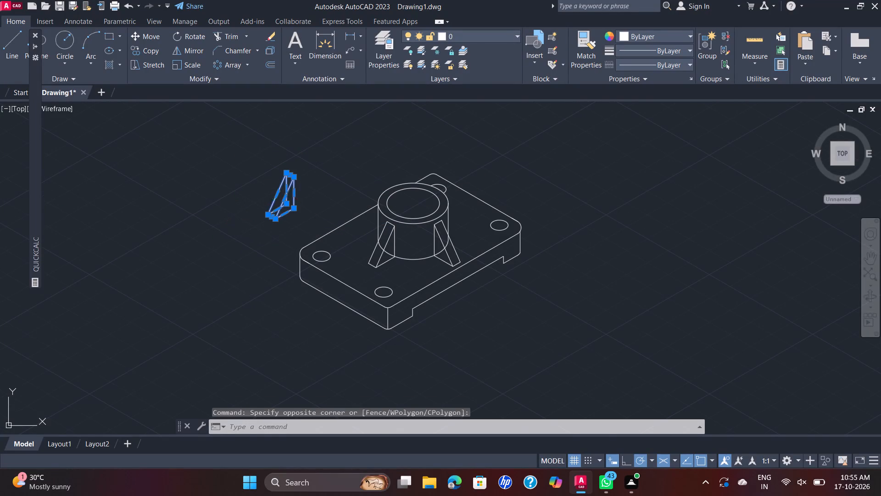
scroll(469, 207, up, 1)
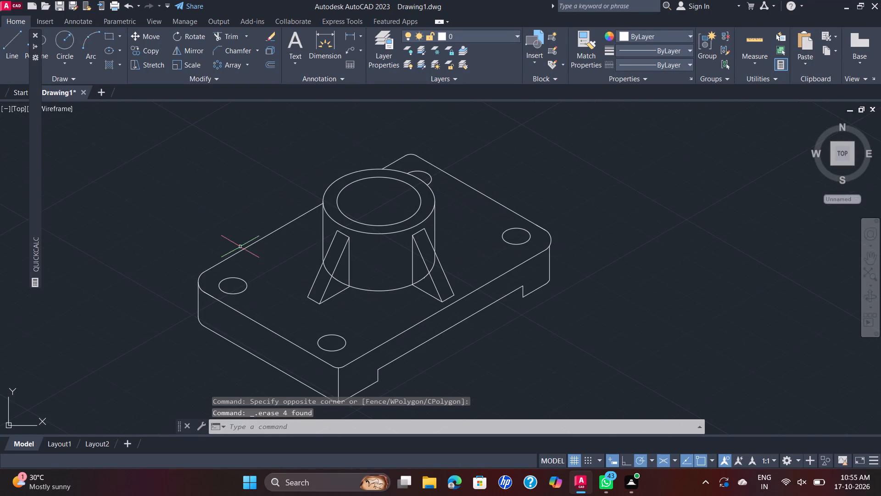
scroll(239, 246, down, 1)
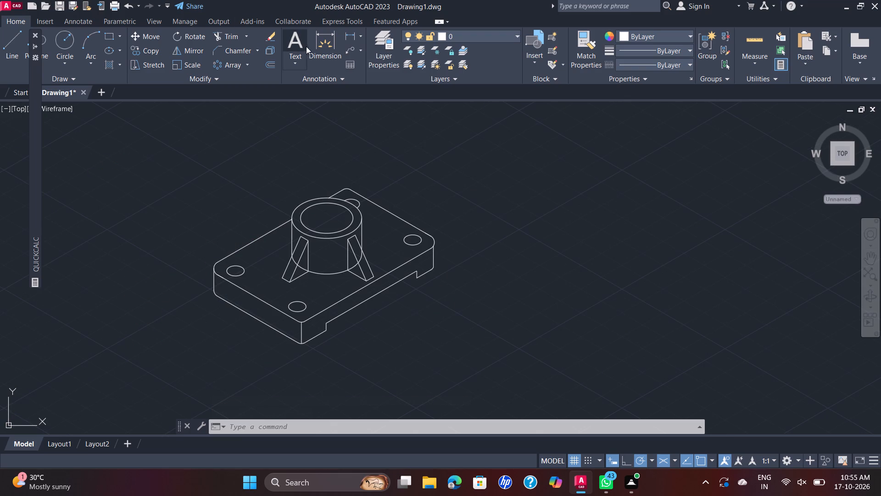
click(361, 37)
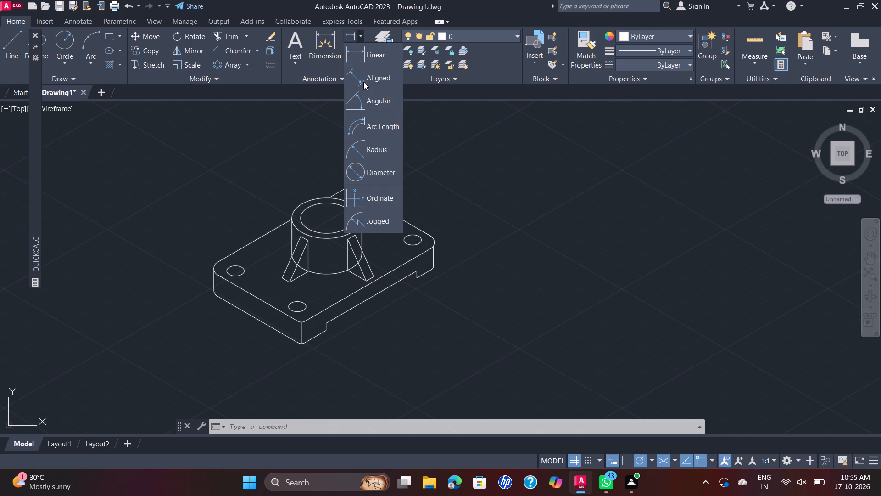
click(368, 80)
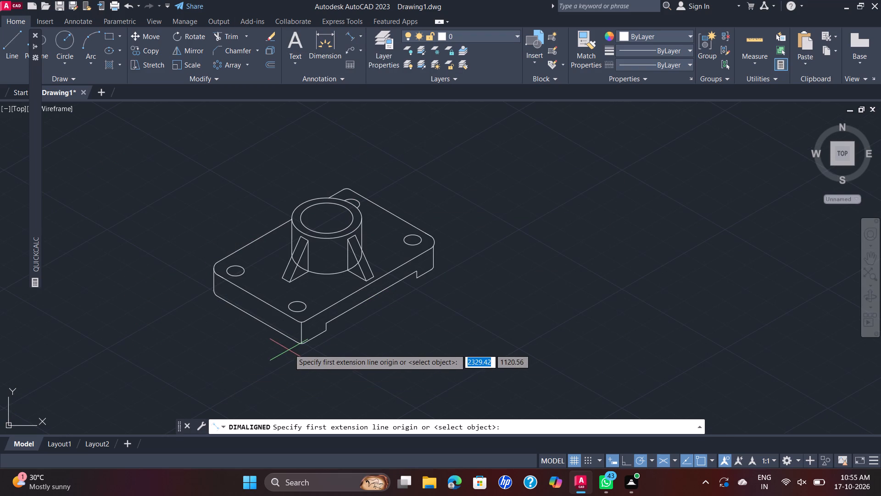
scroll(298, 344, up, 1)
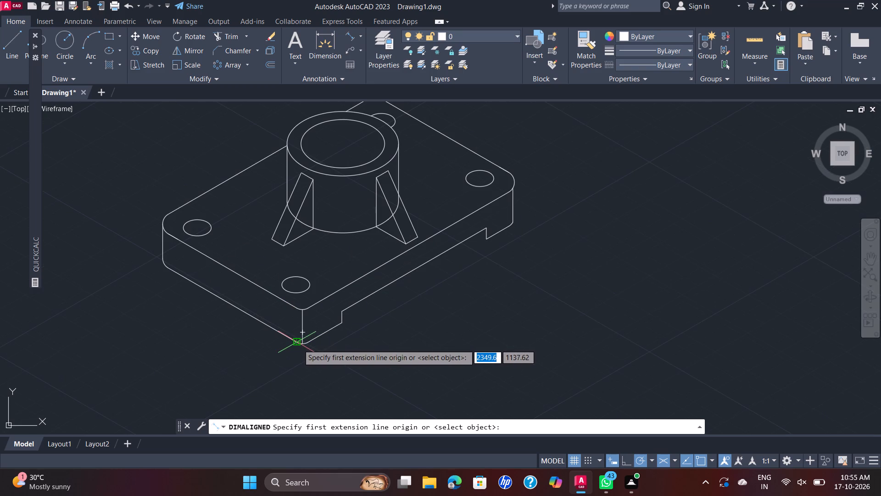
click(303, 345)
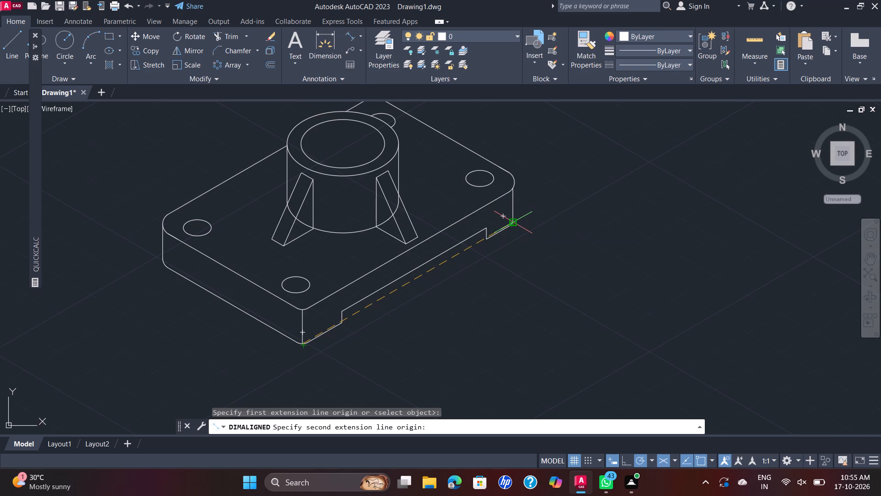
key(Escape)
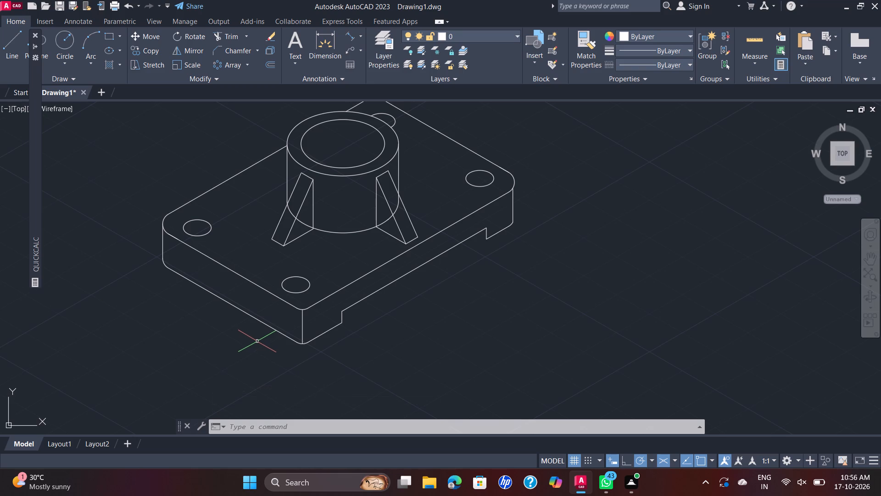
Draw a 45-long vertical line at the base block's front rounded corner, from the top edge down to the bottom edge.
click(16, 42)
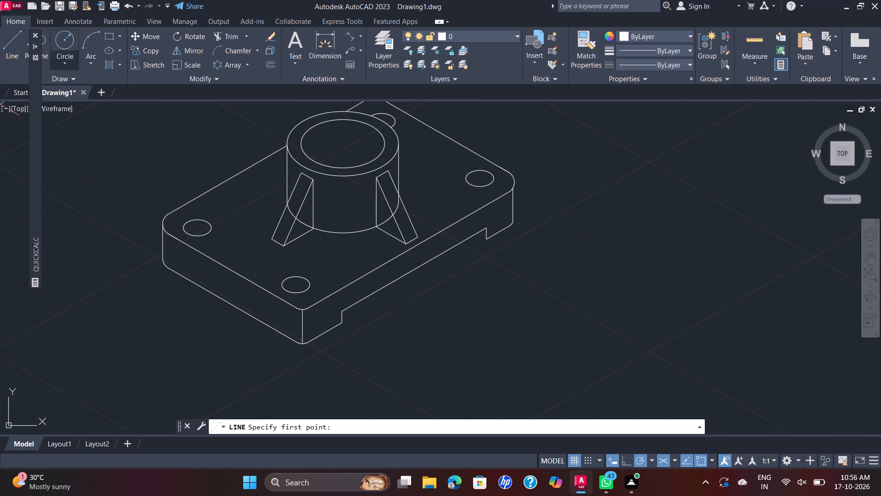
click(294, 305)
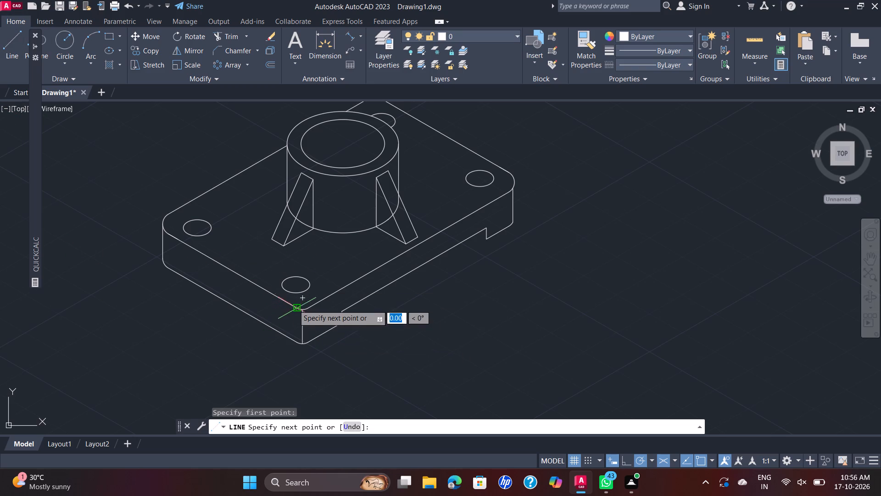
click(295, 340)
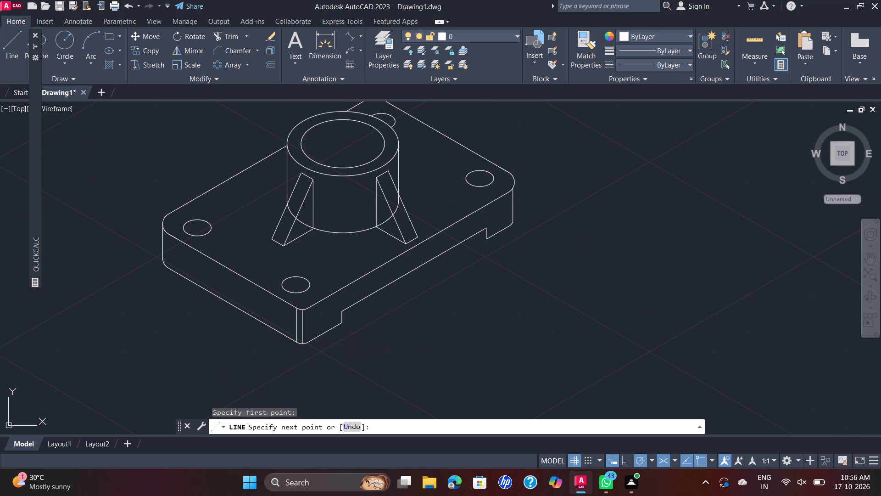
key(Escape)
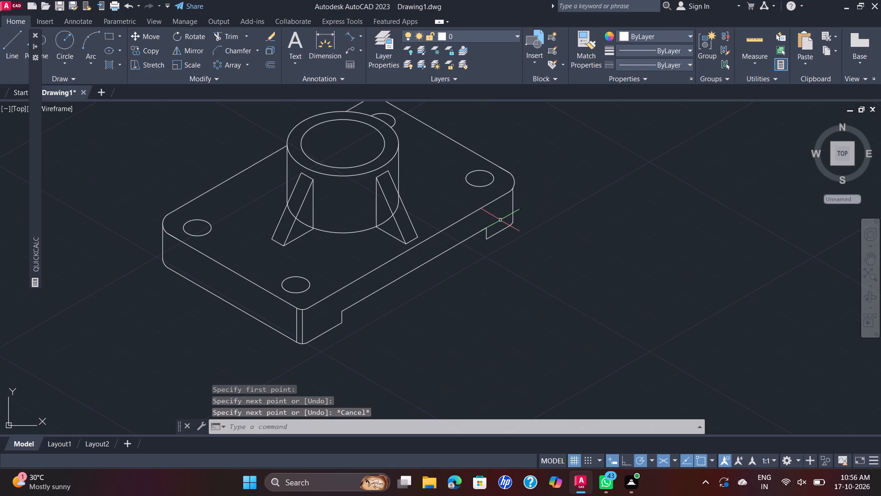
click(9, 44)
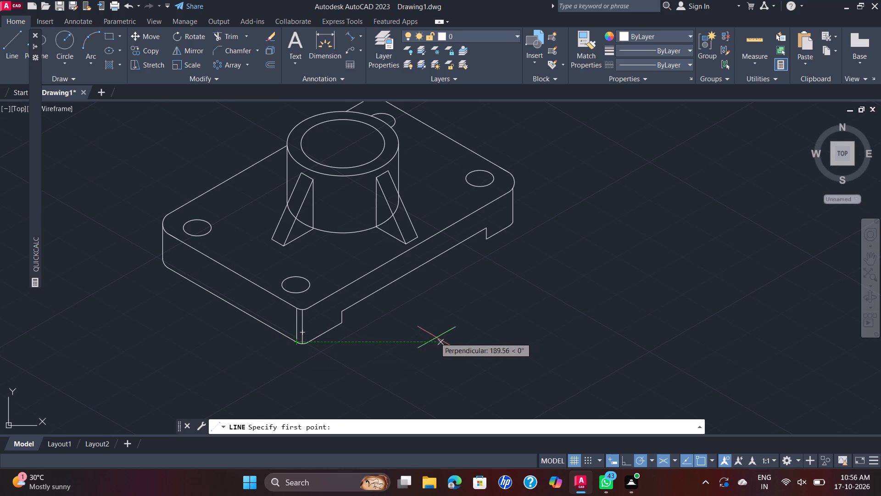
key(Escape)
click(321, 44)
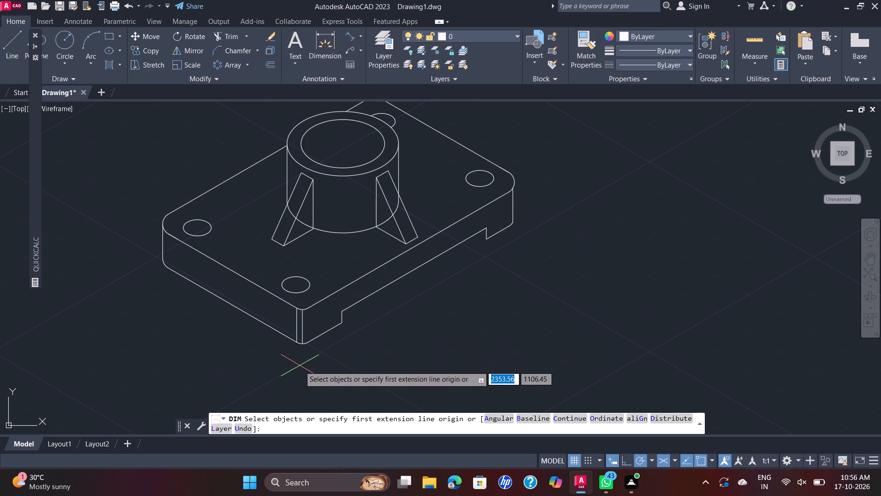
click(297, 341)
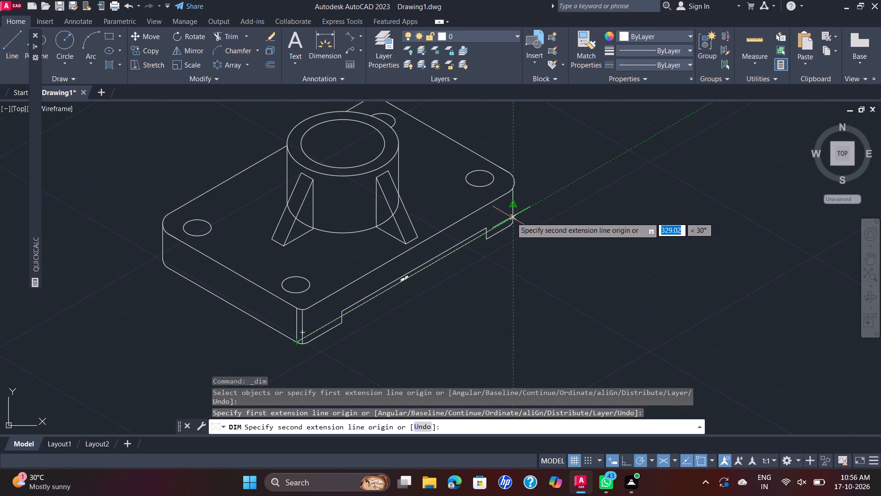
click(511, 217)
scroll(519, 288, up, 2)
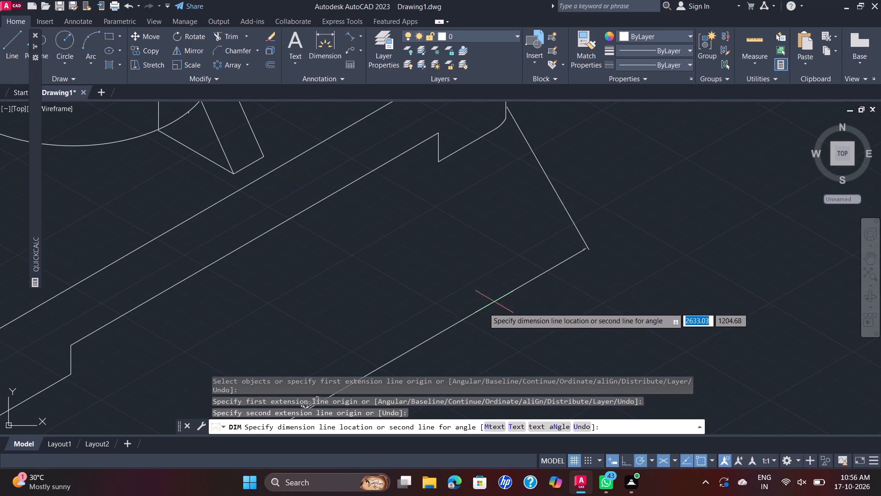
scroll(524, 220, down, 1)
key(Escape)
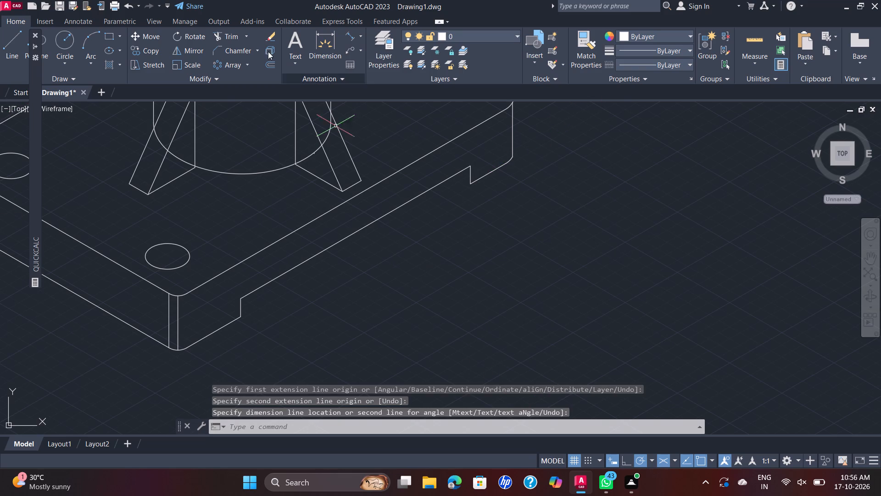
Chamfer the short bottom edge beside the recess with the vertical edge at the base block's right corner.
click(235, 44)
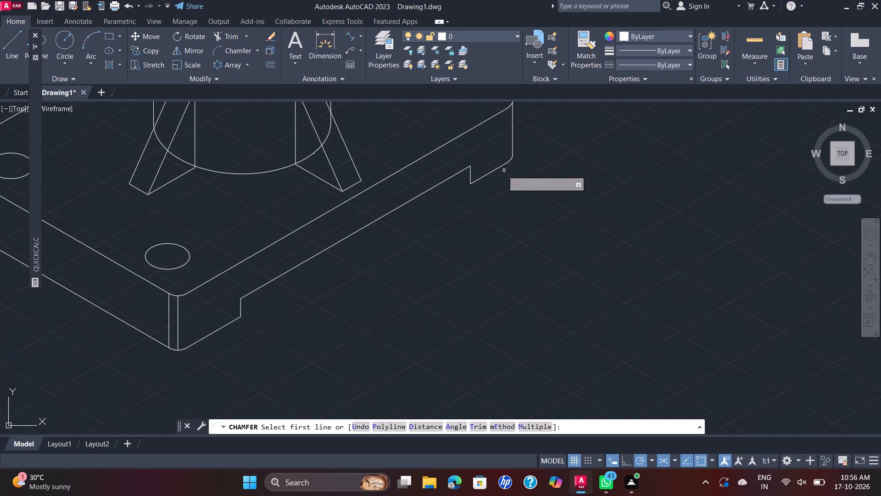
click(500, 168)
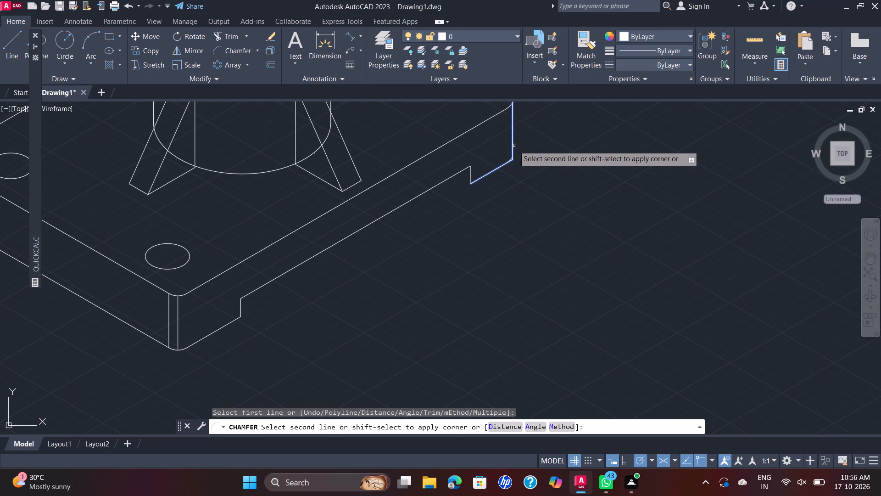
click(514, 146)
scroll(532, 145, down, 1)
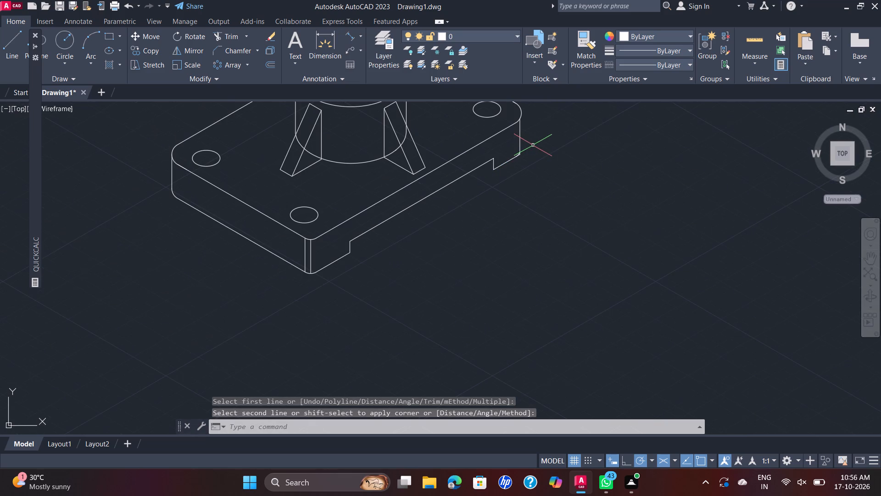
middle_drag(533, 145, 550, 193)
key(Escape)
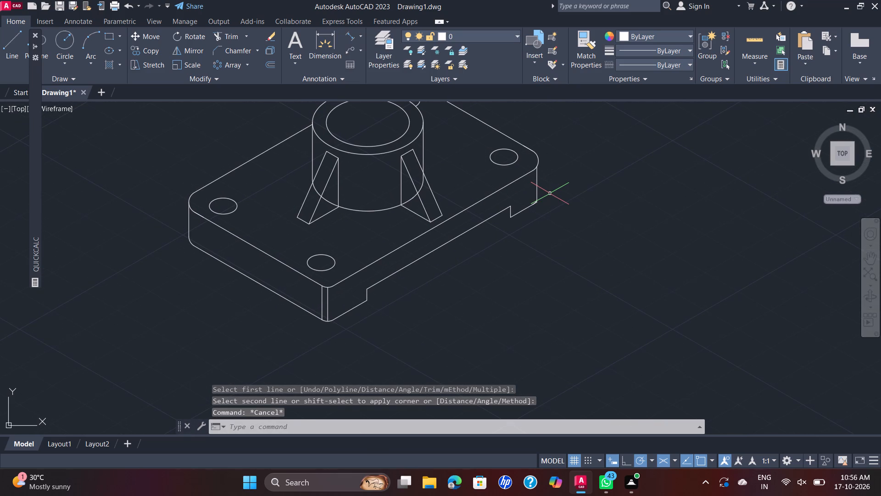
Draw a vertical line about 71 long at the base block's right rounded corner, from the top back edge down to the bottom edge.
scroll(546, 192, up, 1)
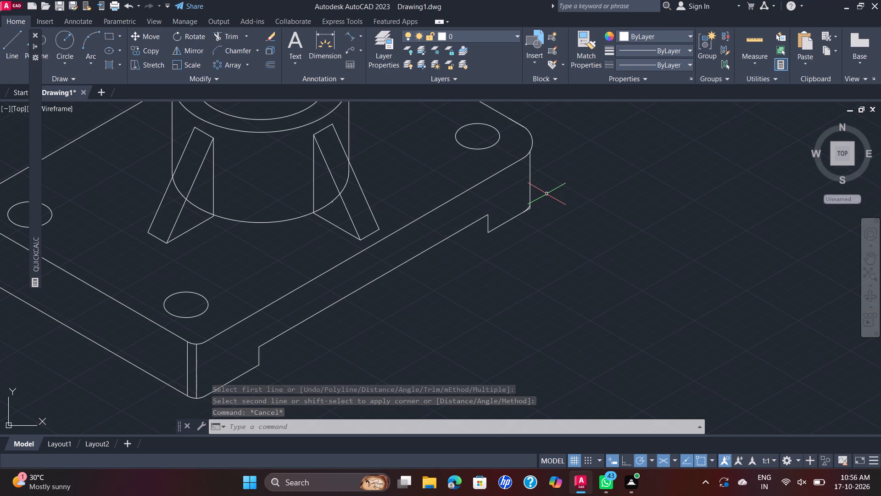
scroll(527, 210, up, 2)
scroll(584, 198, down, 3)
key(Escape)
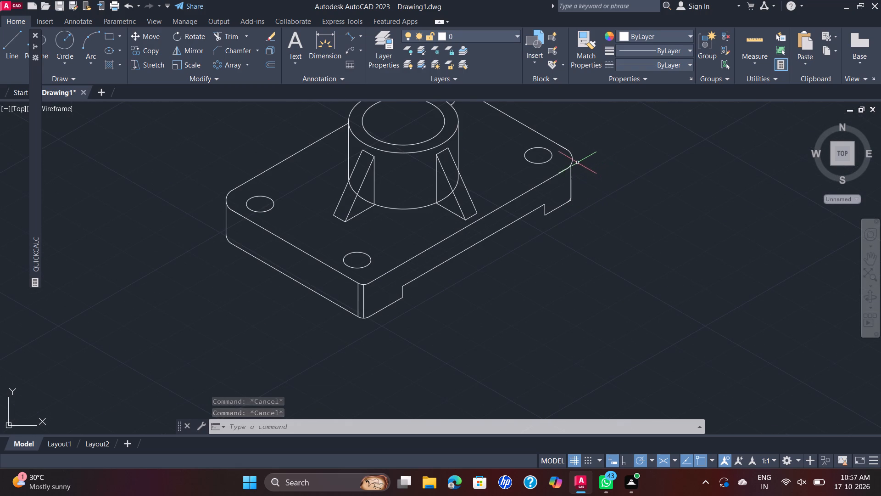
click(8, 45)
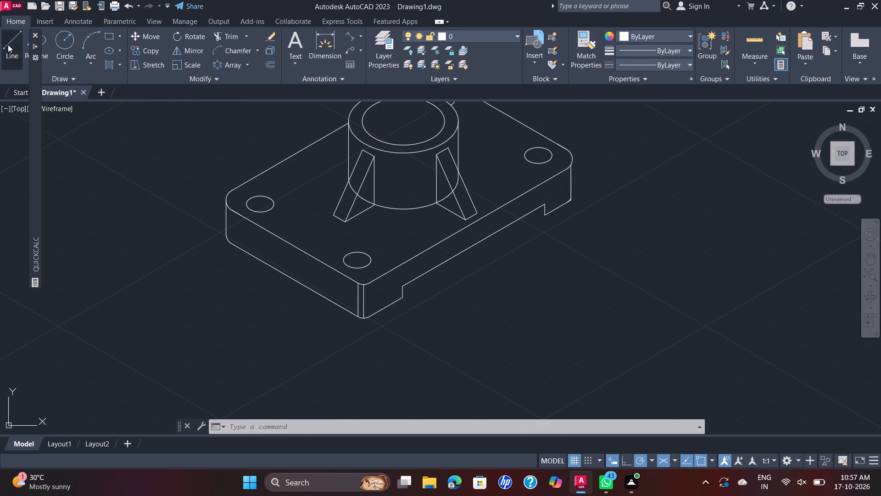
click(569, 150)
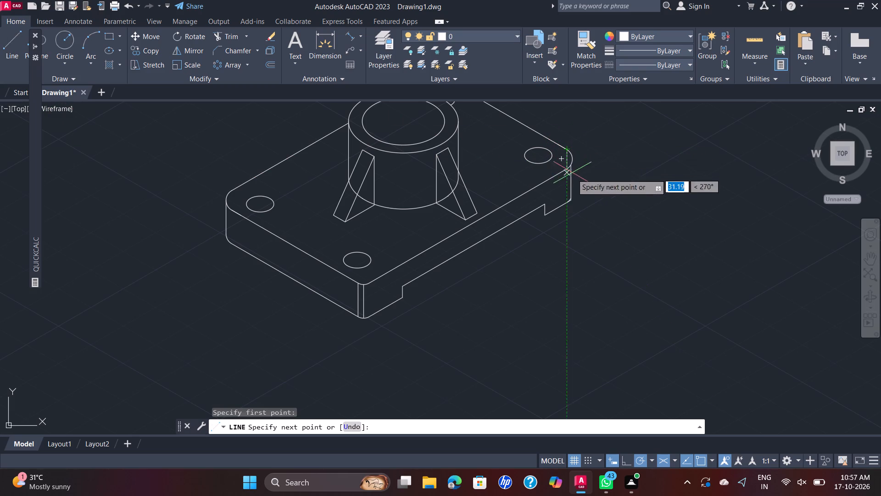
click(568, 205)
key(Escape)
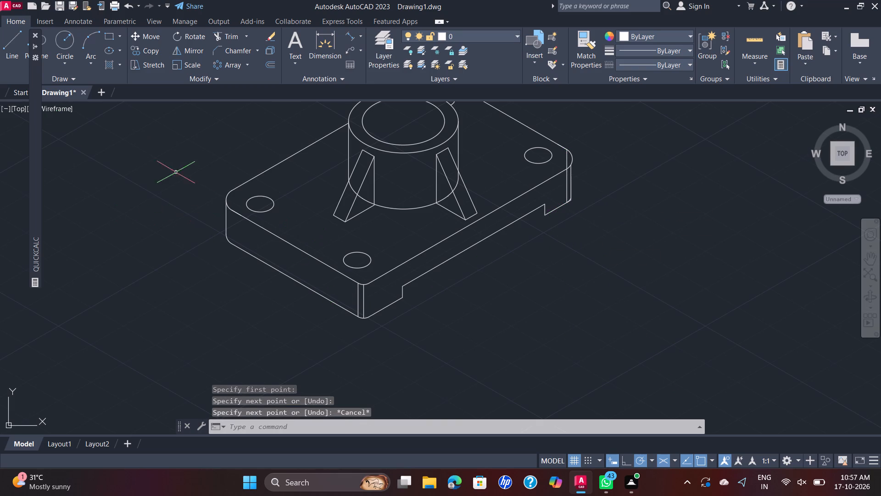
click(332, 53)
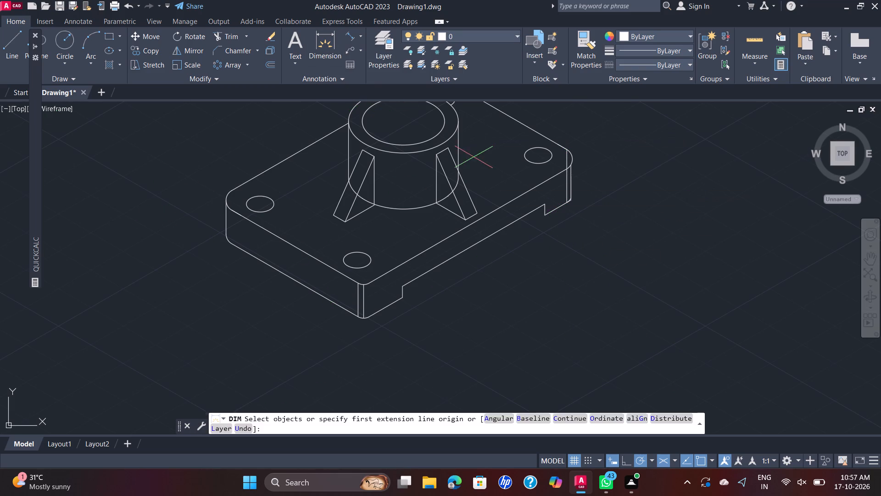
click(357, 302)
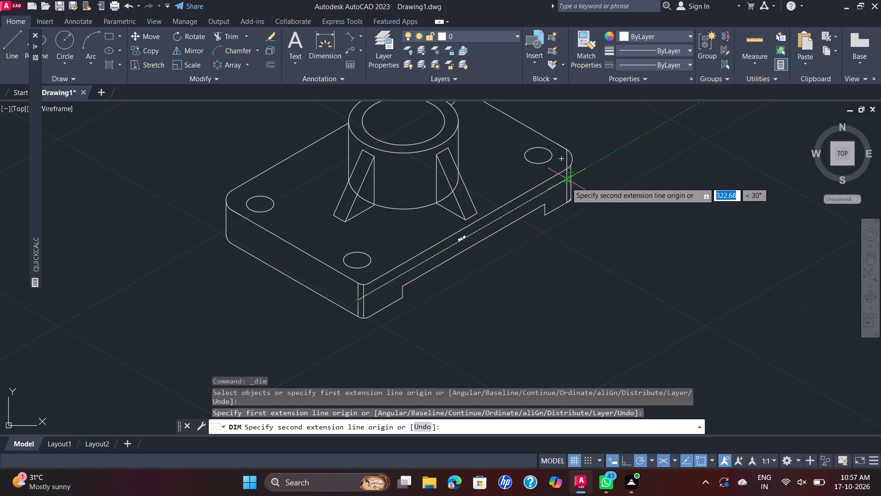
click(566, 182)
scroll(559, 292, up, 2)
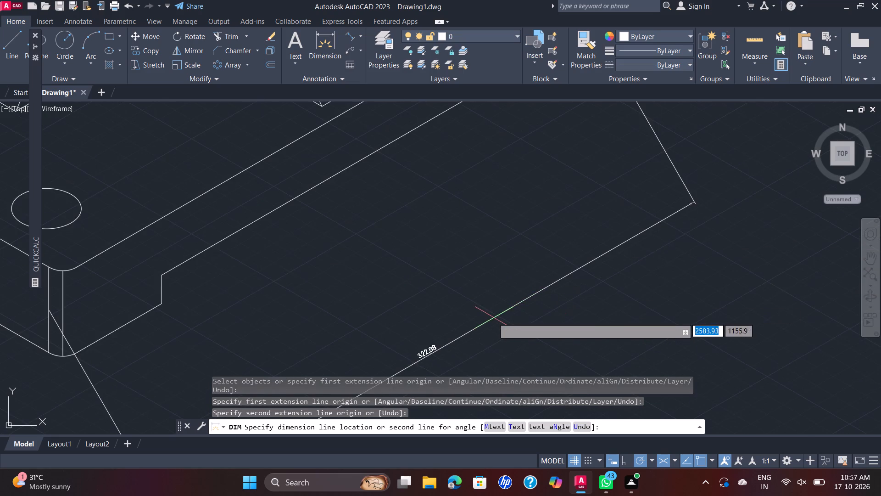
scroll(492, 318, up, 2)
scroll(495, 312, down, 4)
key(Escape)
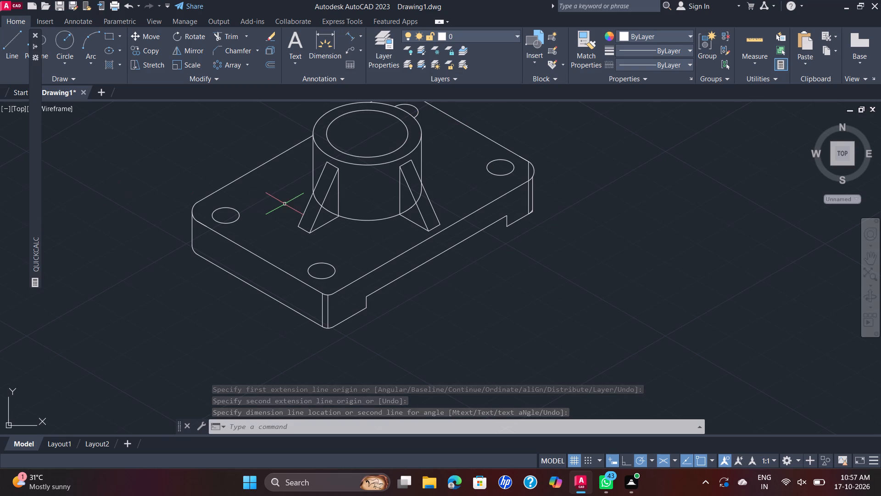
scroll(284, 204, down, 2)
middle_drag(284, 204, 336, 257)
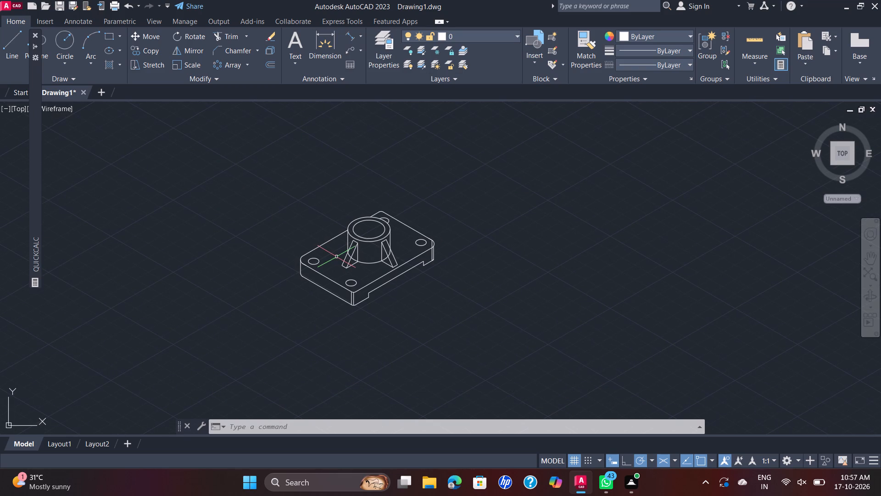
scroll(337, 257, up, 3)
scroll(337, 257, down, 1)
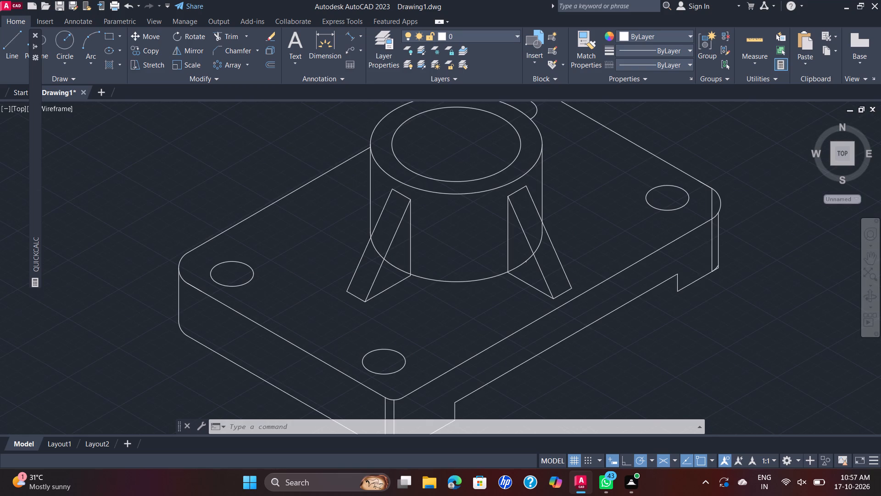
Erase the right-hand of the two vertical lines at the base block's front rounded corner.
scroll(337, 257, down, 2)
scroll(337, 257, up, 1)
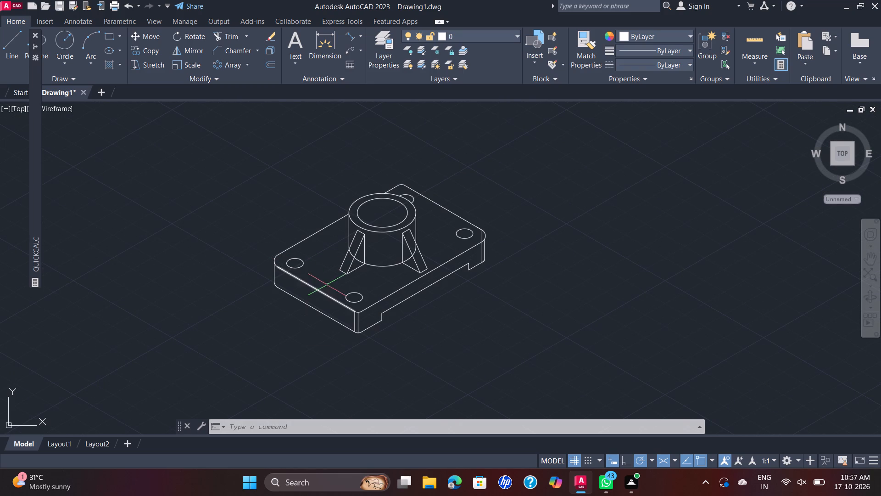
click(359, 323)
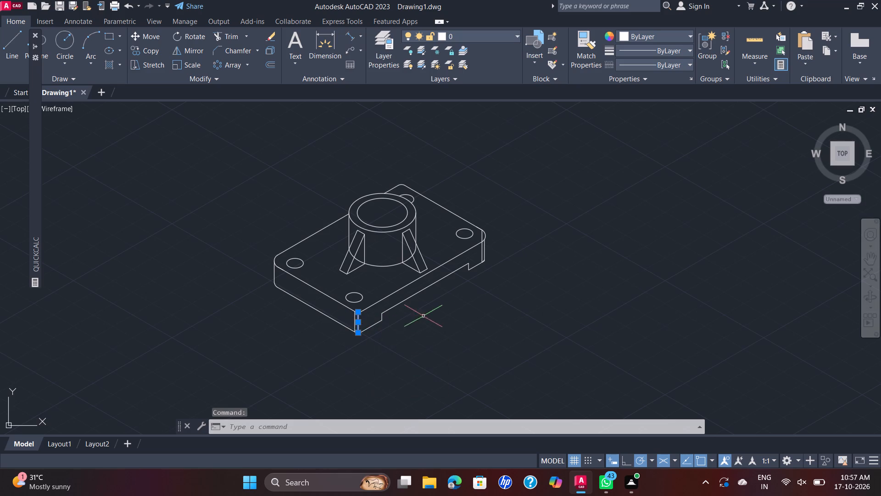
key(Delete)
Draw a 45-long vertical line at the right end of the front corner's rounding, from the top edge down to the bottom edge.
scroll(288, 301, up, 1)
scroll(358, 310, up, 2)
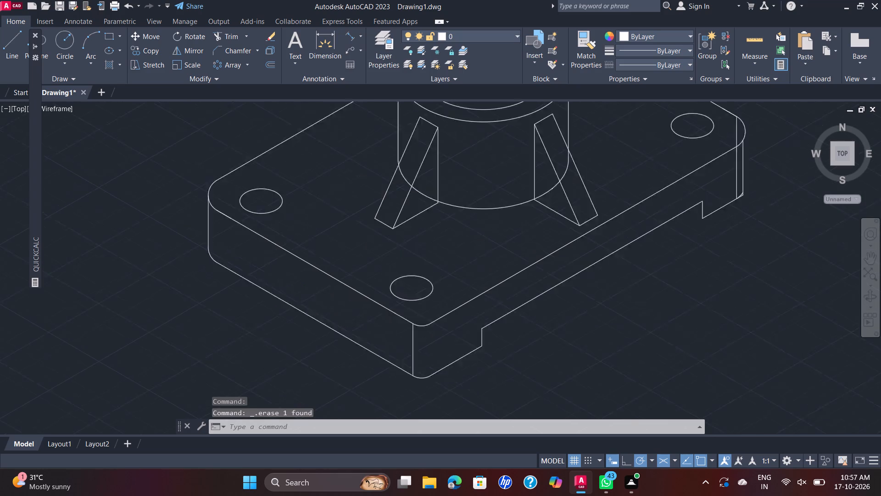
scroll(359, 310, up, 1)
scroll(525, 323, down, 3)
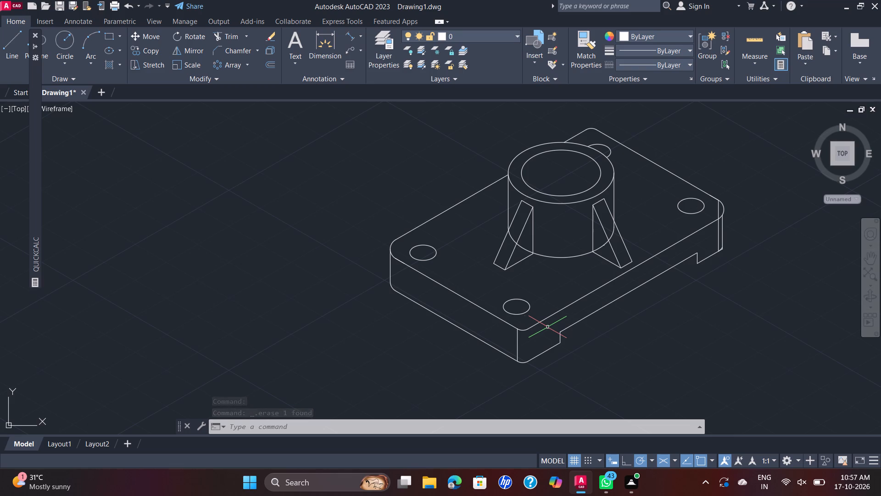
click(18, 39)
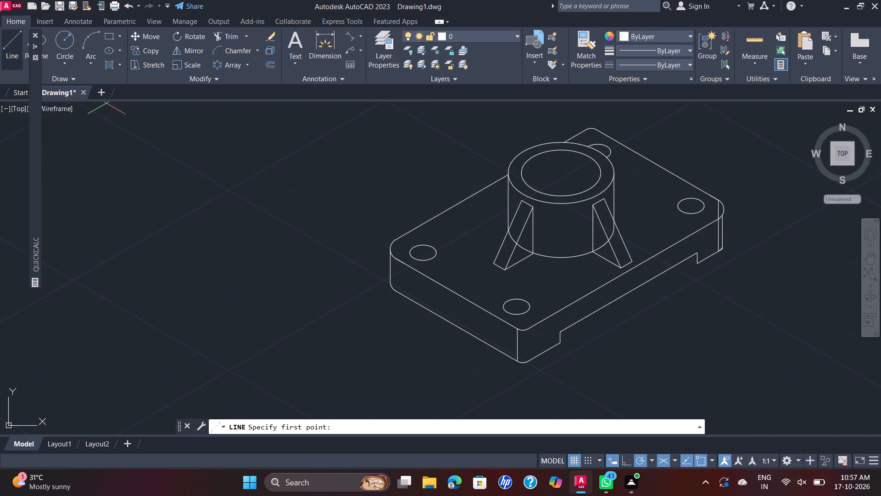
click(528, 330)
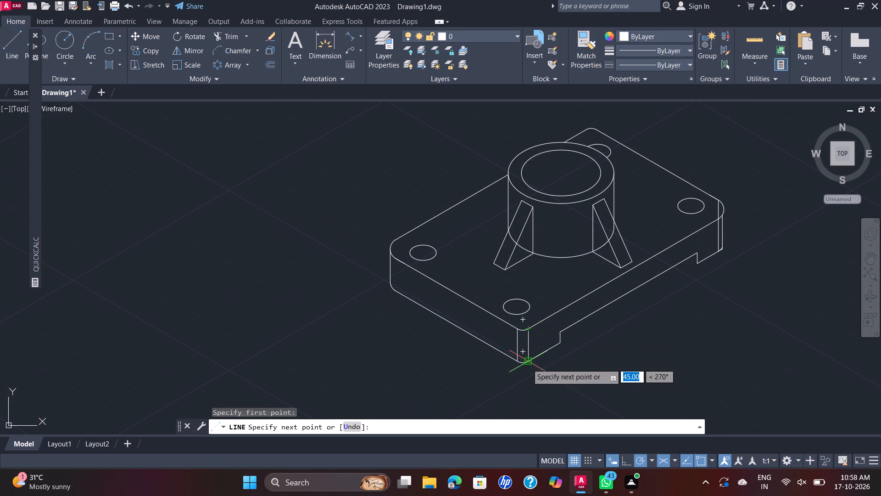
click(528, 362)
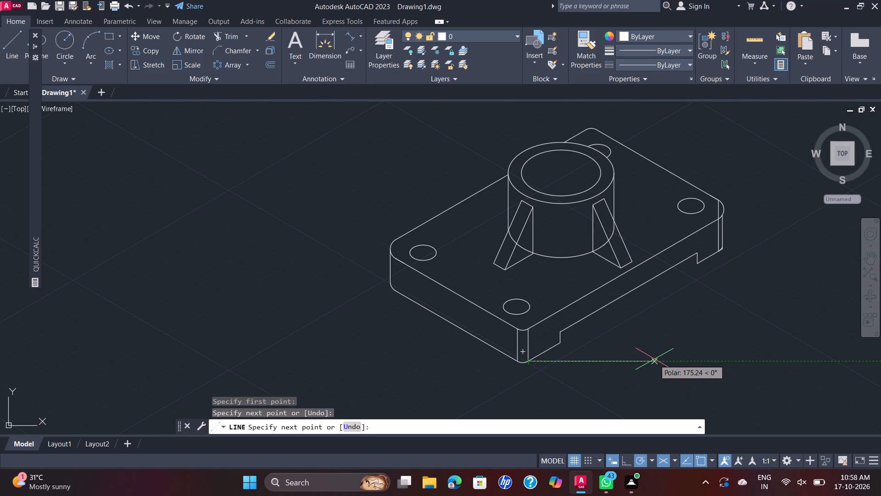
key(Escape)
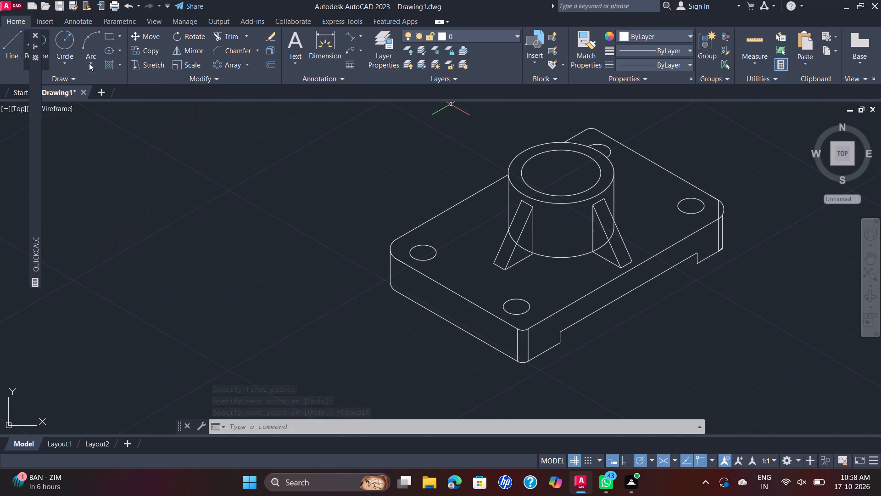
Examine the whole isometric block, its corners, ribs and cylinder for remaining flaws.
scroll(543, 138, down, 1)
middle_drag(542, 138, 468, 187)
scroll(542, 138, down, 1)
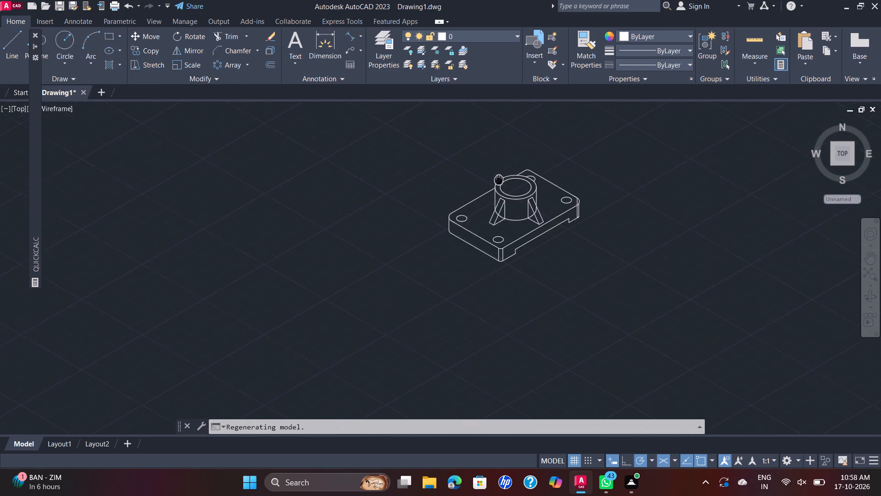
middle_drag(468, 187, 422, 203)
scroll(417, 203, up, 2)
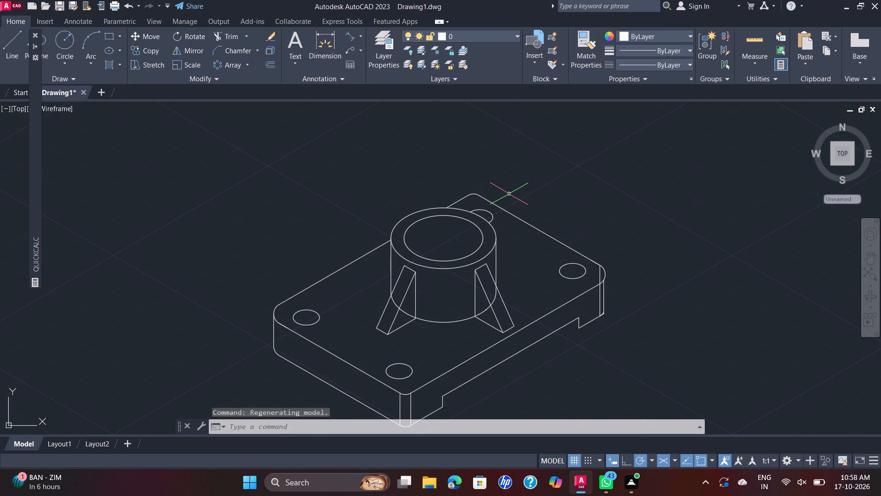
scroll(507, 192, down, 3)
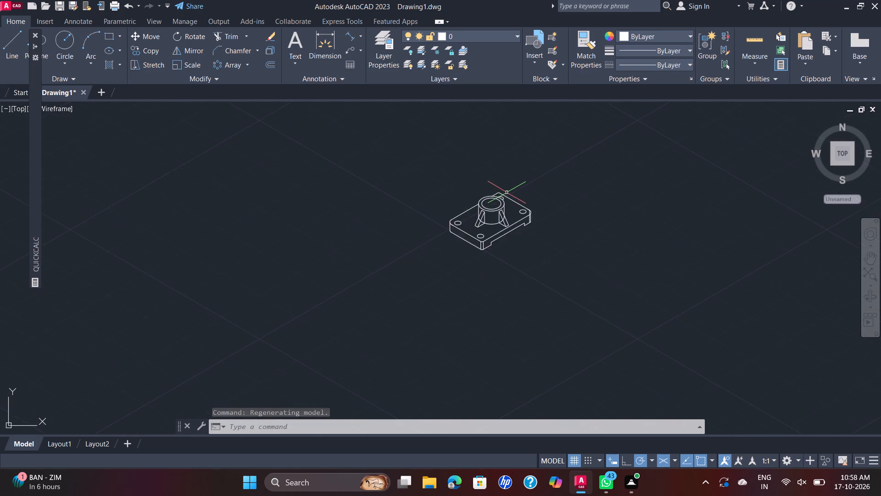
scroll(507, 192, up, 1)
middle_drag(507, 192, 501, 238)
scroll(501, 238, up, 2)
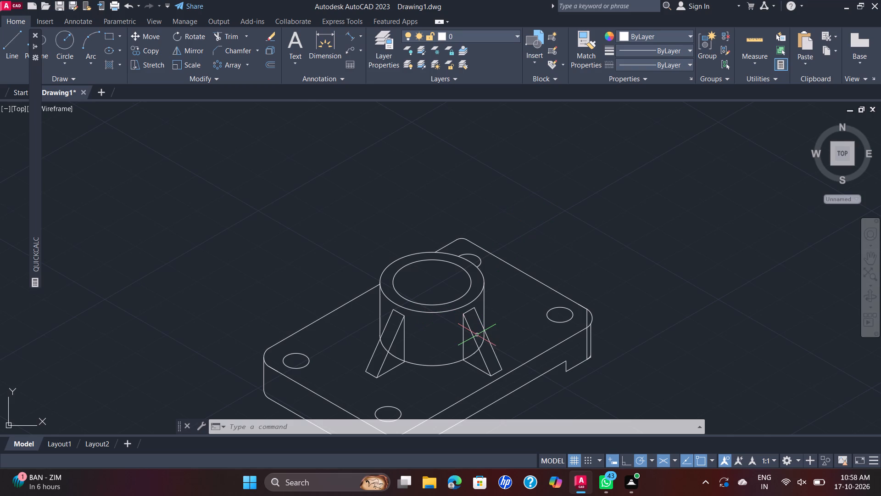
scroll(508, 316, down, 2)
middle_drag(508, 316, 548, 261)
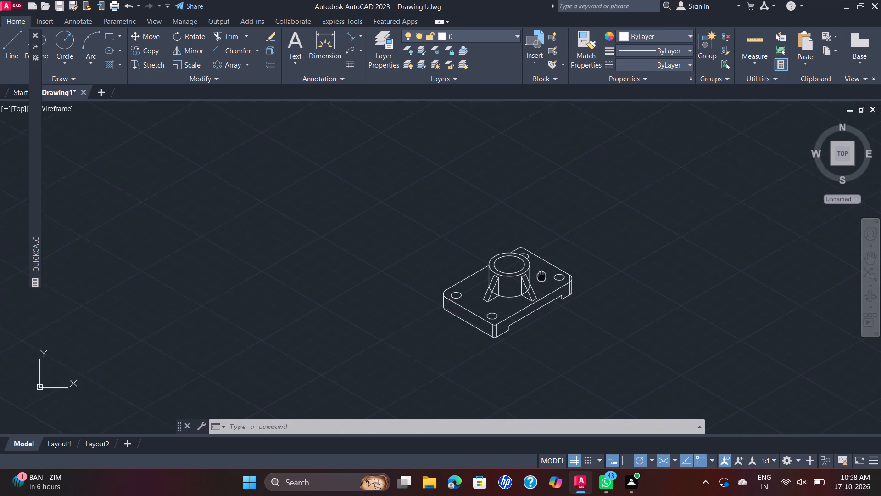
middle_drag(548, 261, 552, 250)
scroll(552, 250, up, 1)
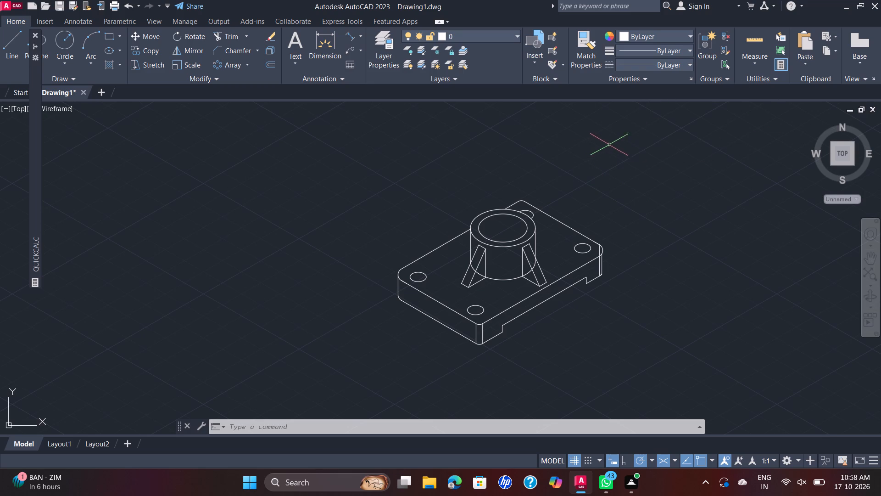
Join all the objects of the isometric block into polylines where they connect.
click(678, 154)
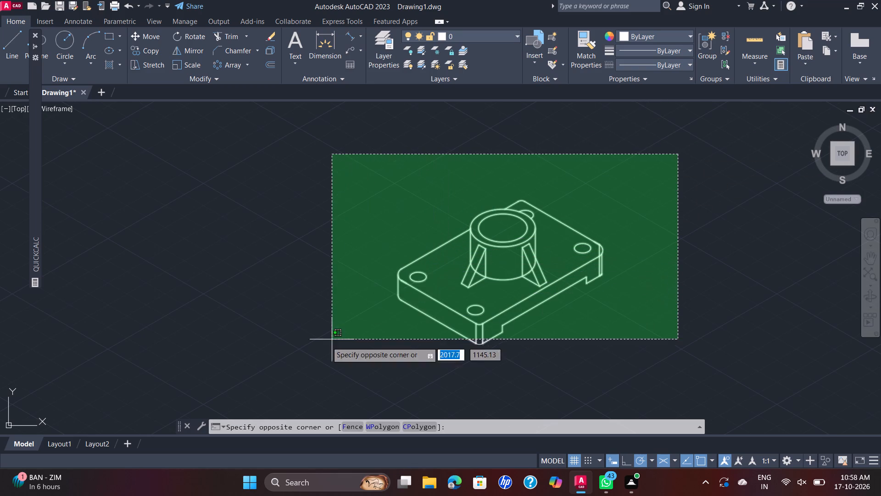
click(195, 380)
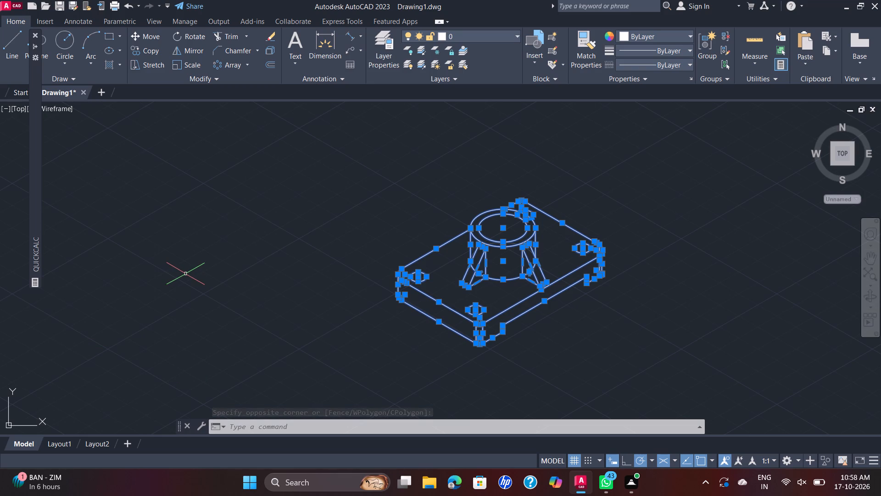
key(j)
key(Return)
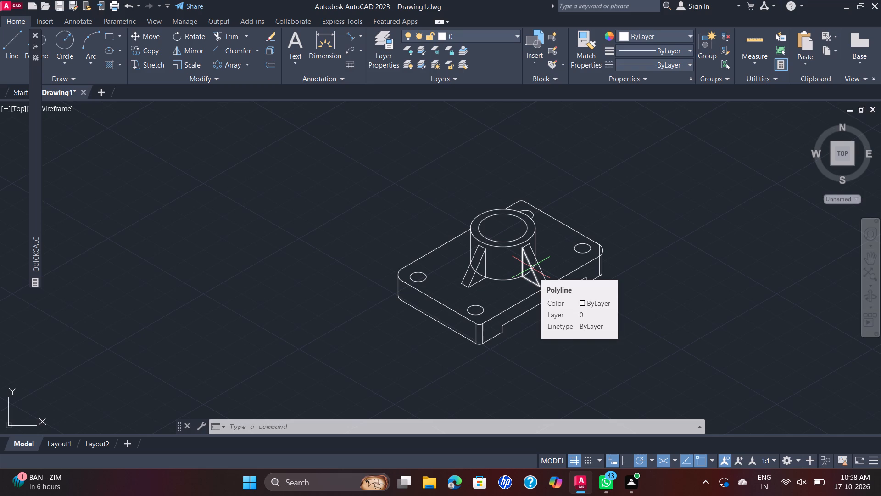
Save the drawing in Documents as D 36 RA.
key(ctrl+s)
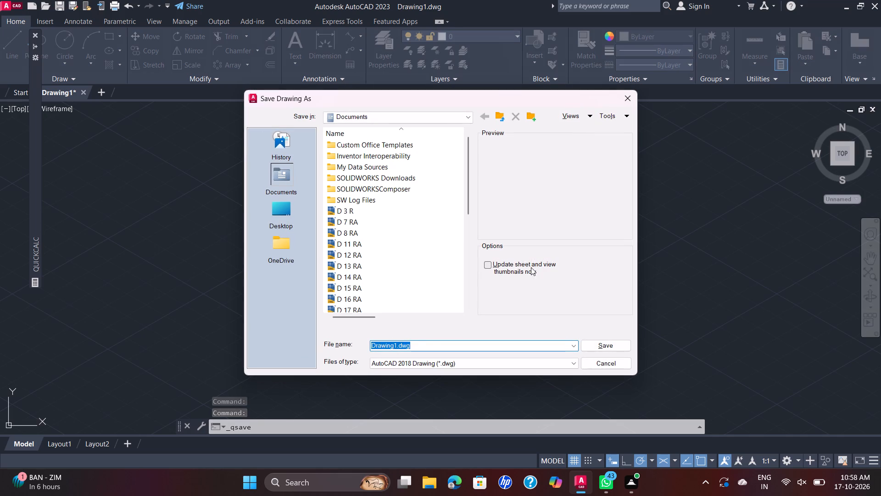
key(d)
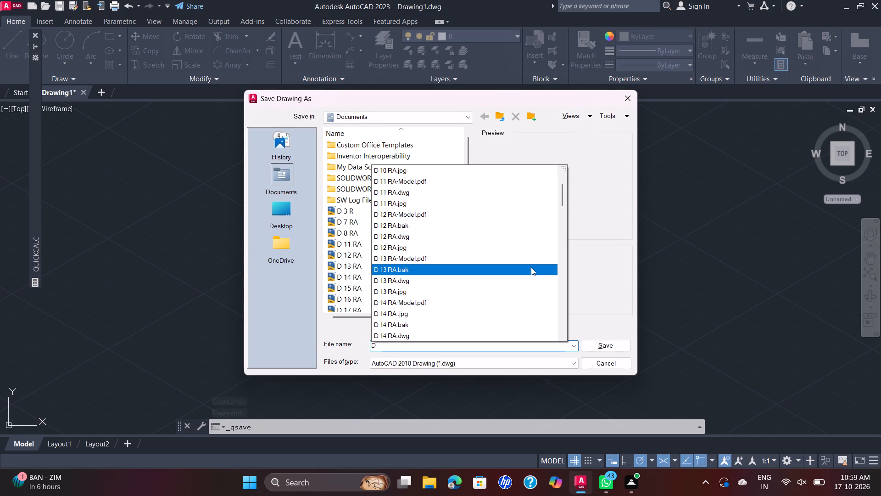
key(s)
key(BackSpace)
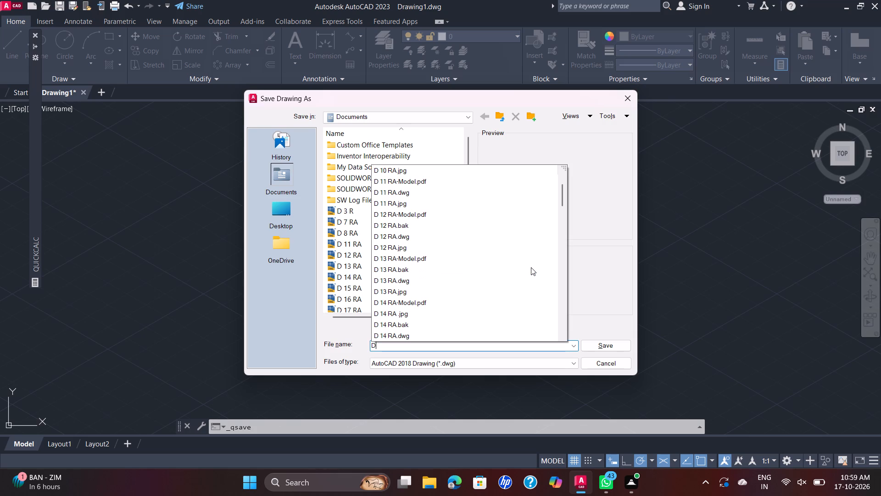
key(space)
text(RA)
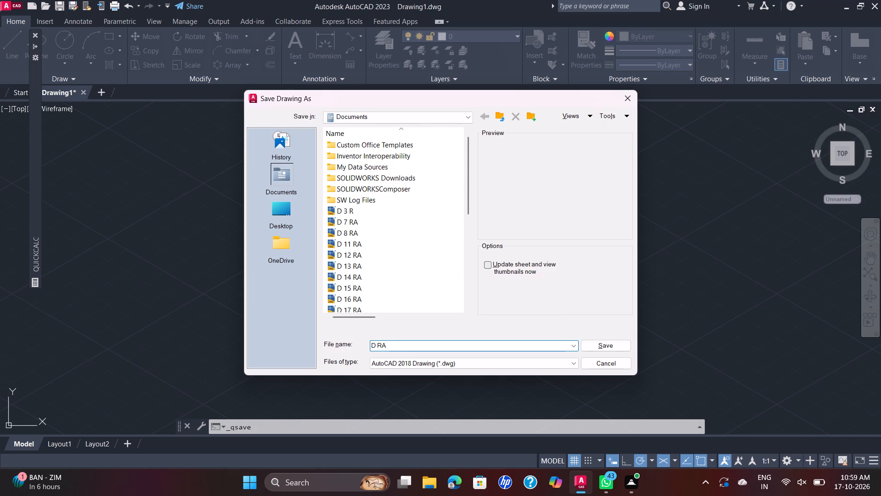
key(BackSpace)
key(BackSpace)
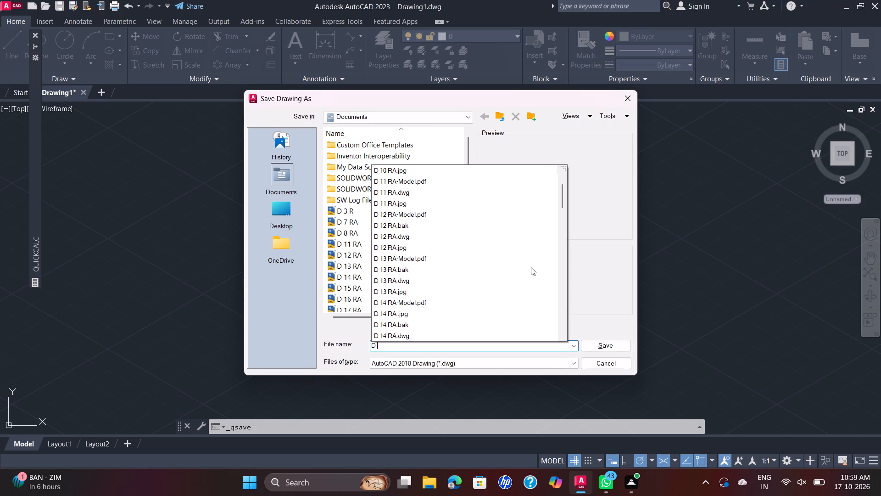
text(36)
key(space)
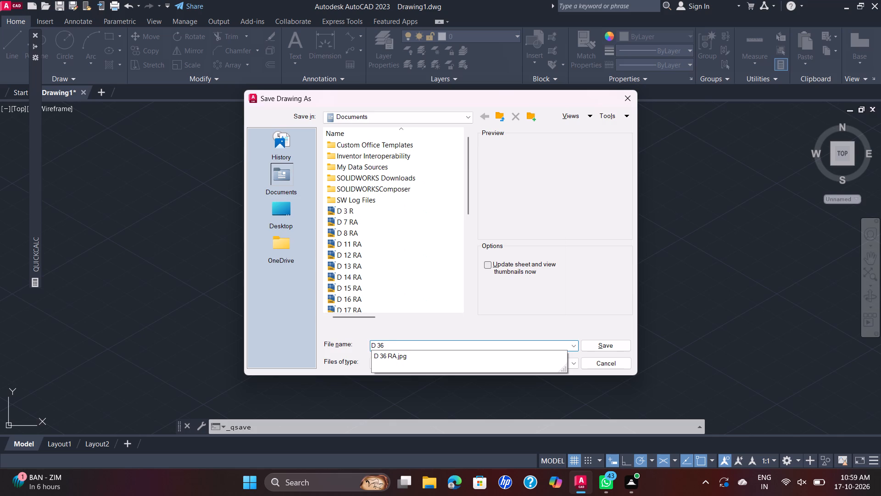
text(RA)
click(623, 340)
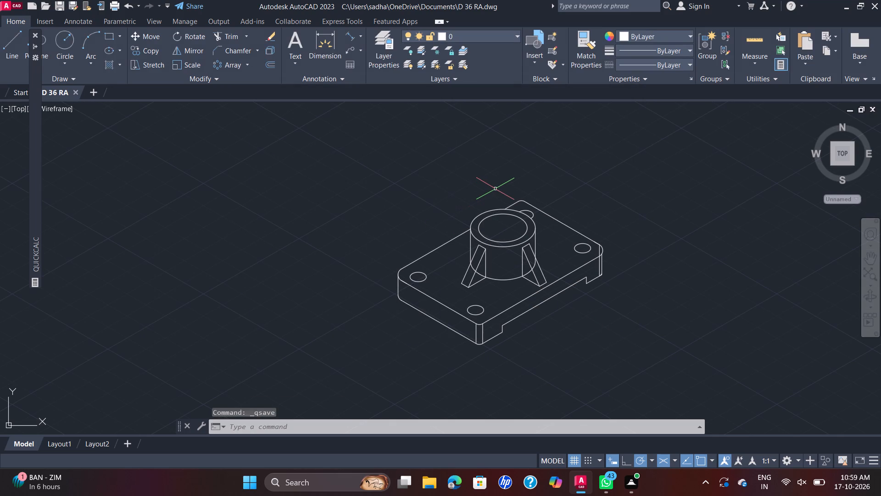
Start the Plot command and choose DWG To PDF.pc3 as the plotter.
text(PLO)
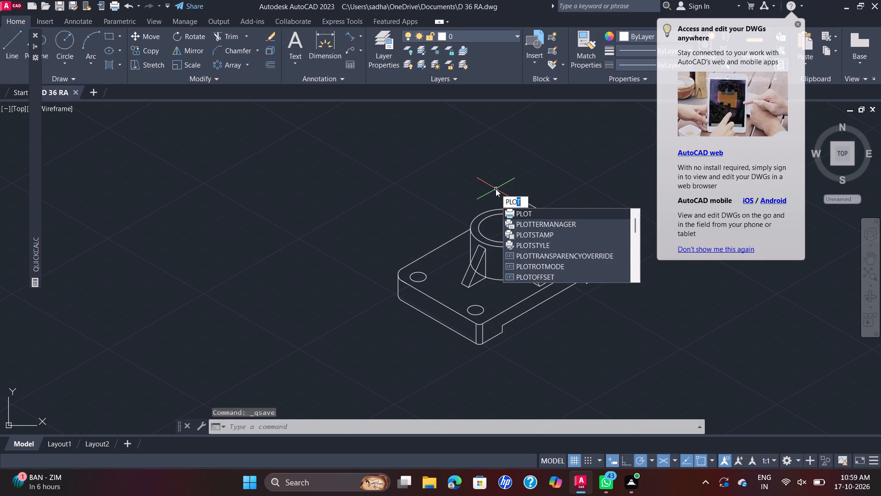
key(t)
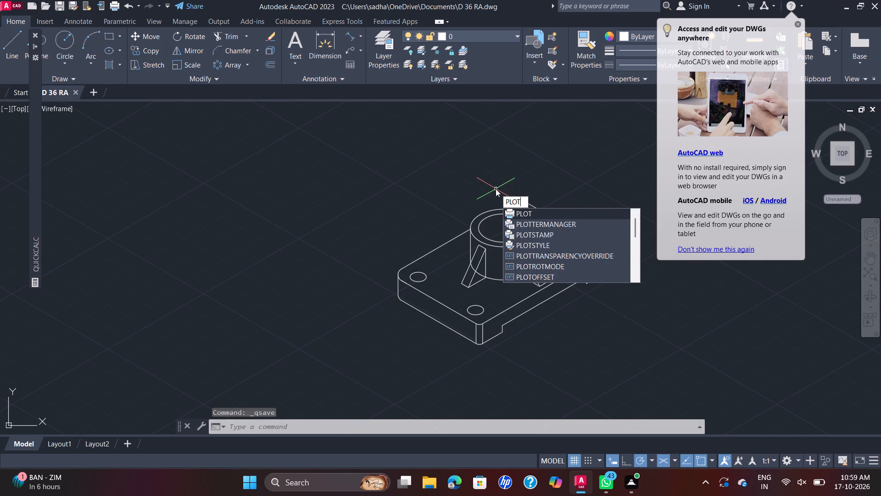
right_click(496, 189)
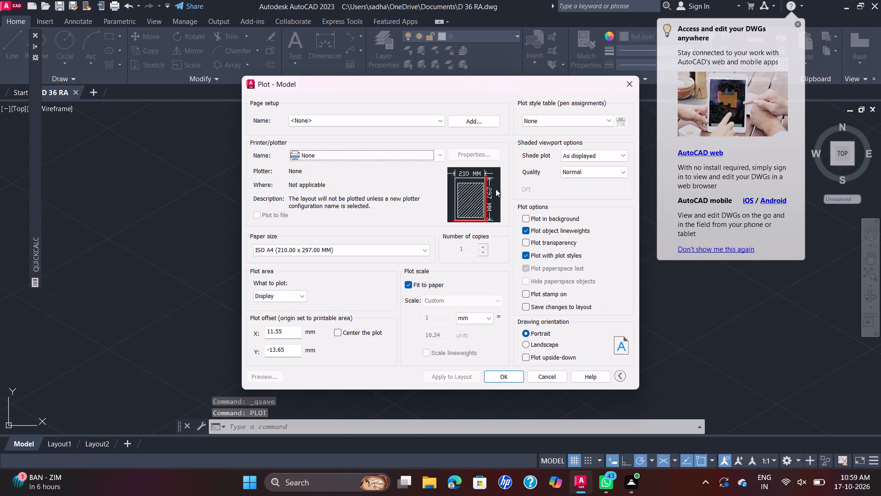
click(441, 156)
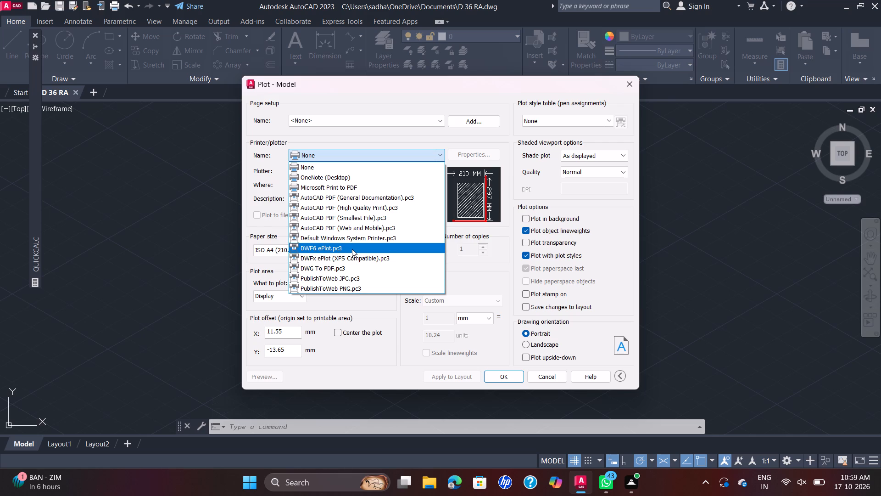
click(352, 249)
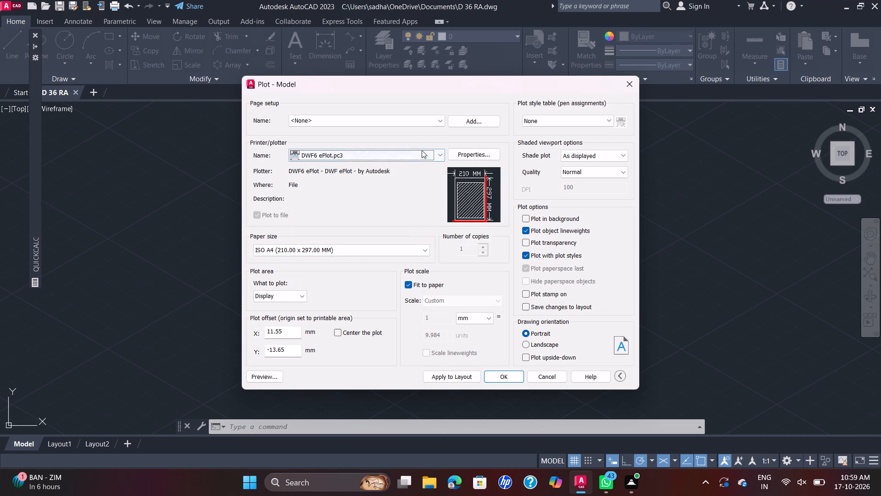
click(438, 156)
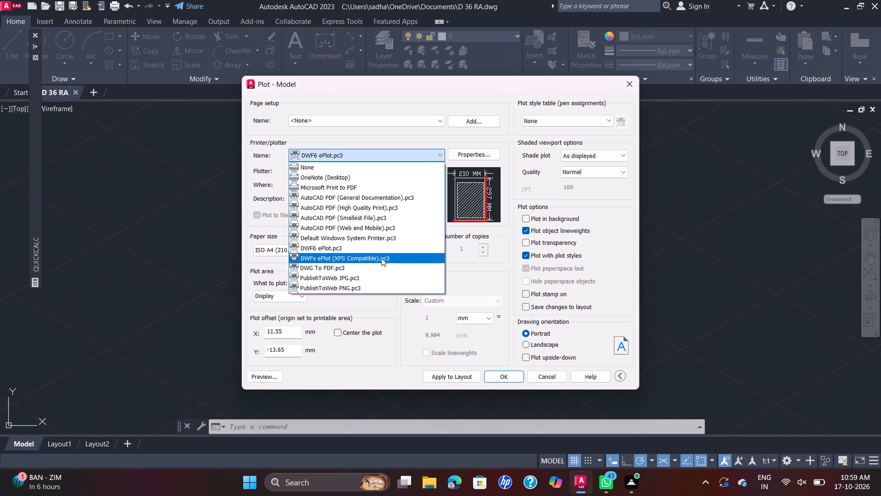
click(380, 264)
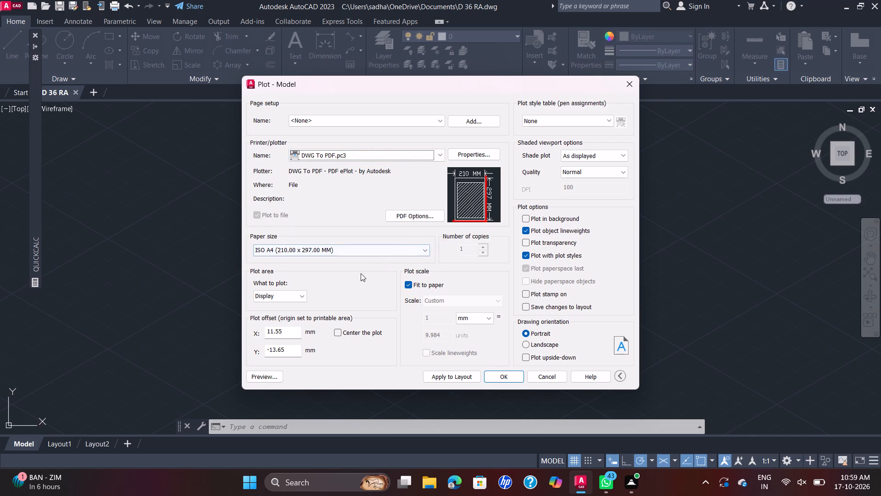
Set the plot to landscape orientation with a window plot area enclosing the whole isometric block.
click(526, 345)
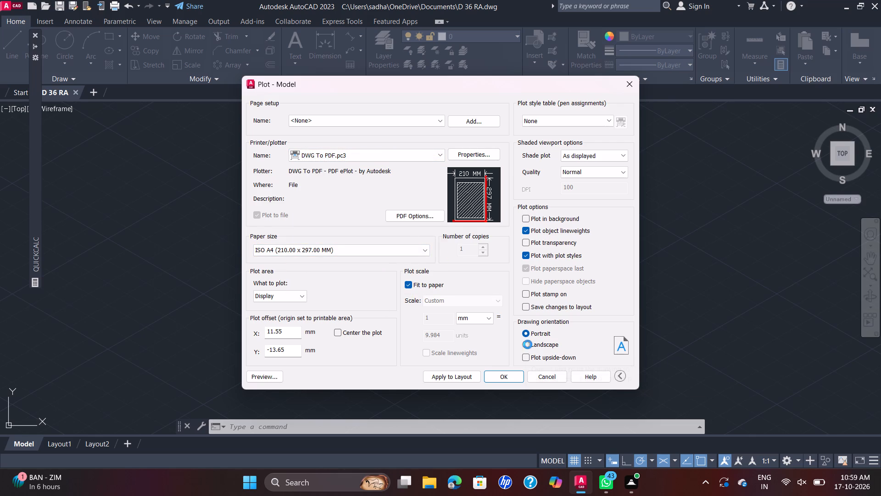
click(300, 299)
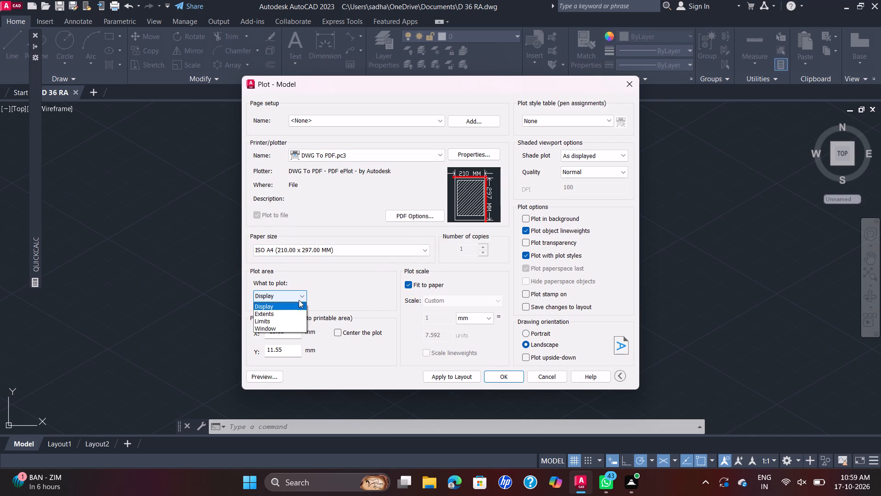
click(284, 327)
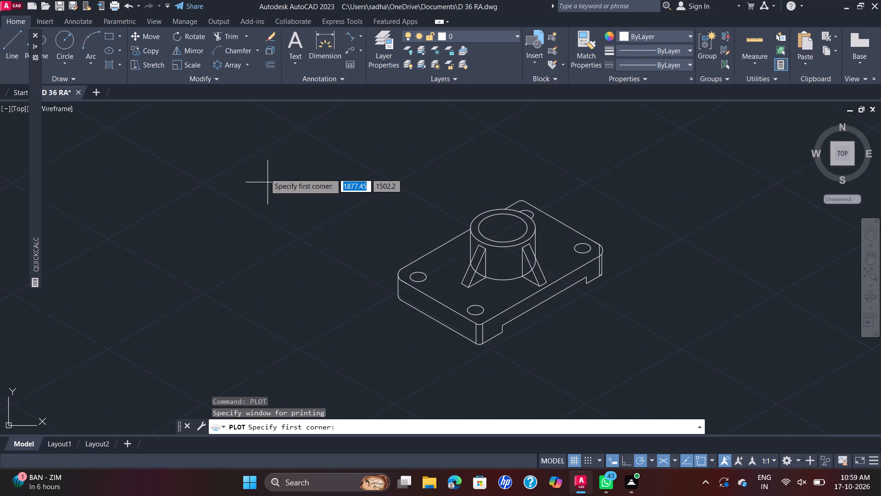
drag(223, 122, 227, 124)
drag(692, 372, 692, 372)
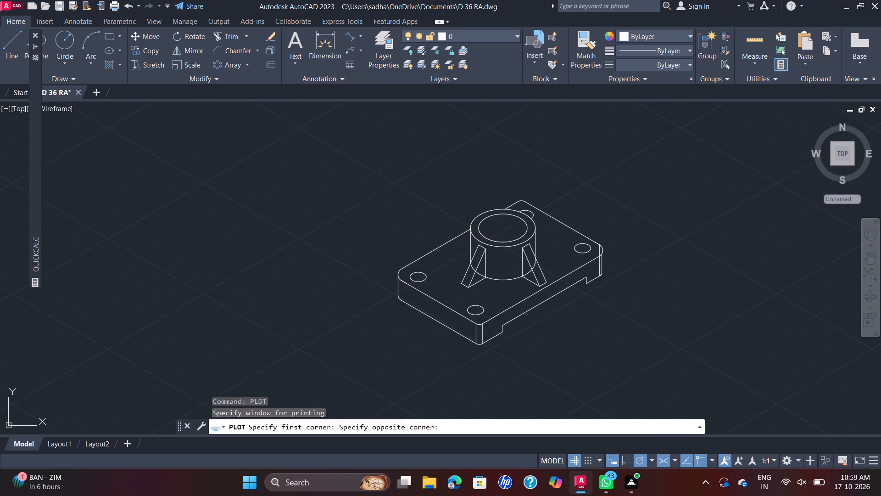
drag(692, 372, 686, 369)
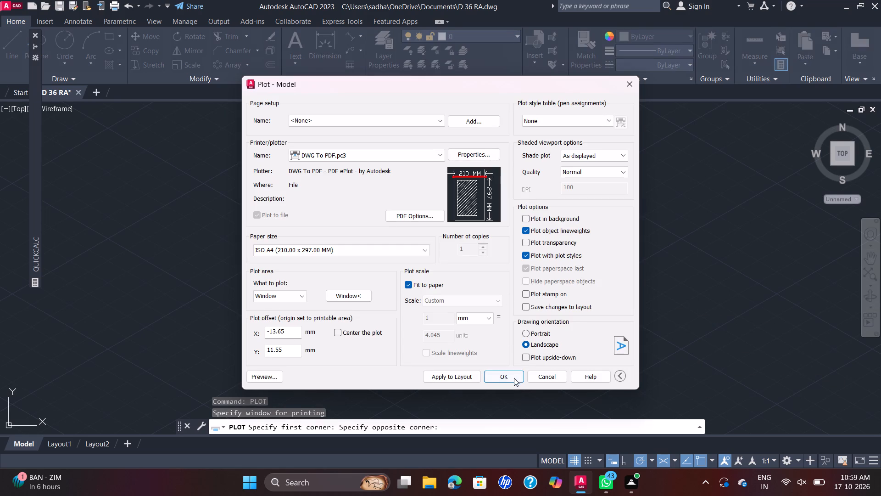
Plot the drawing to the PDF file D 36 RA-Model.pdf in Documents.
click(512, 376)
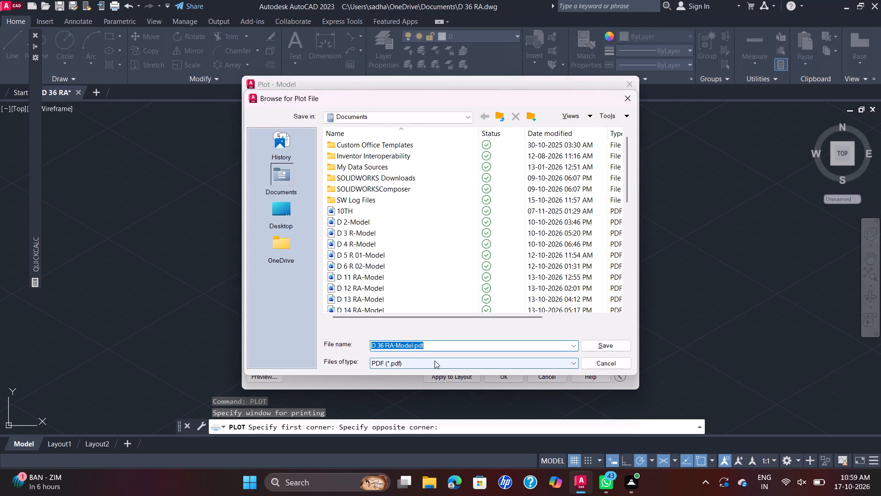
click(595, 347)
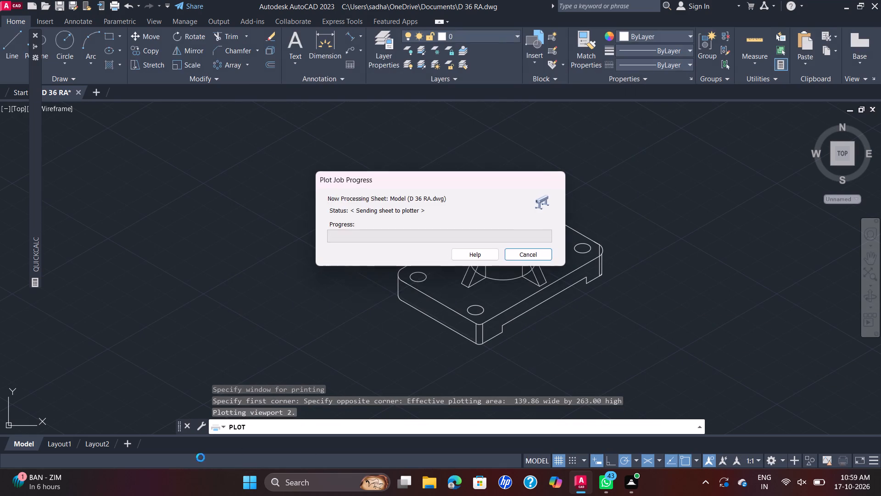
click(519, 256)
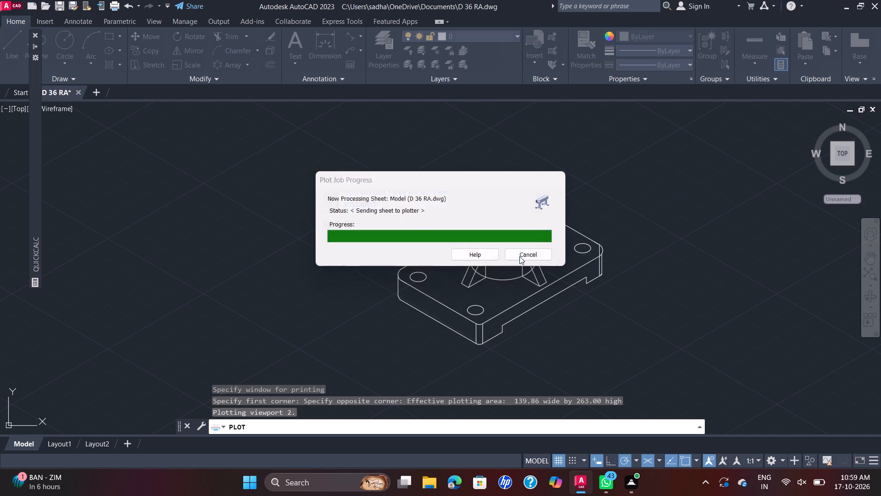